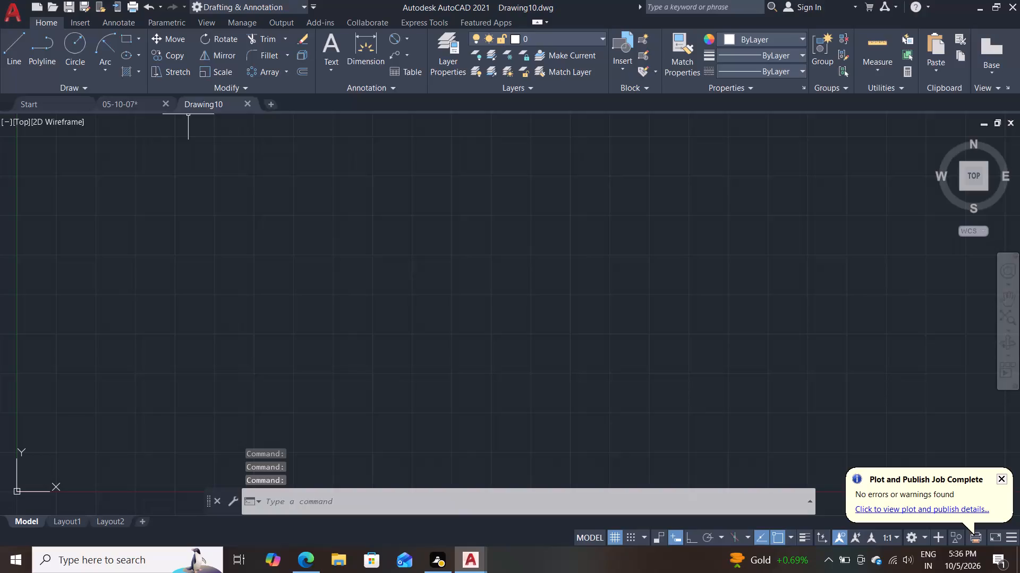
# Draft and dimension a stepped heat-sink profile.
# Close the 05-10-07 drawing, leaving the empty Drawing10 open.
pyautogui.click(164, 103)
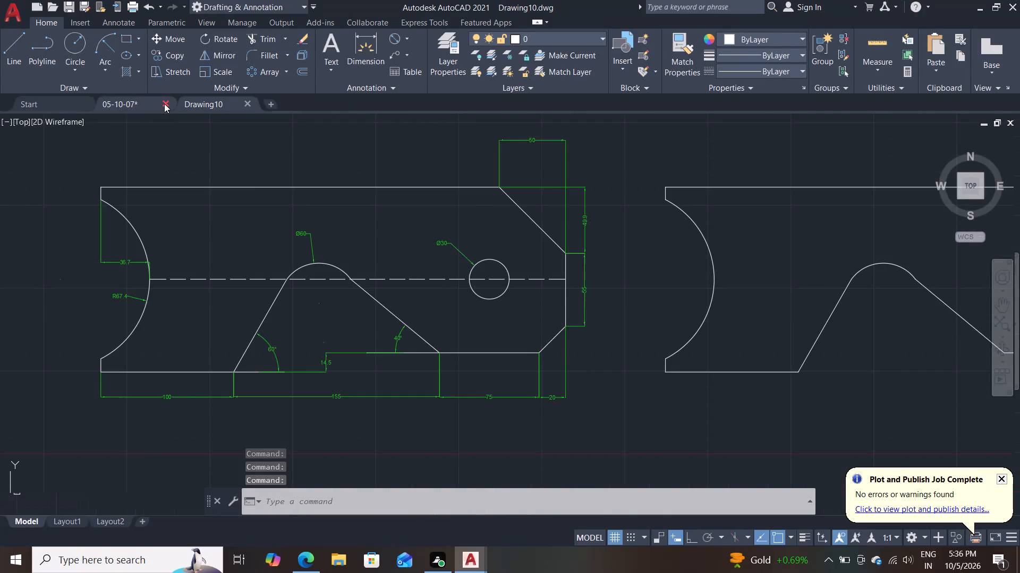
pyautogui.click(554, 308)
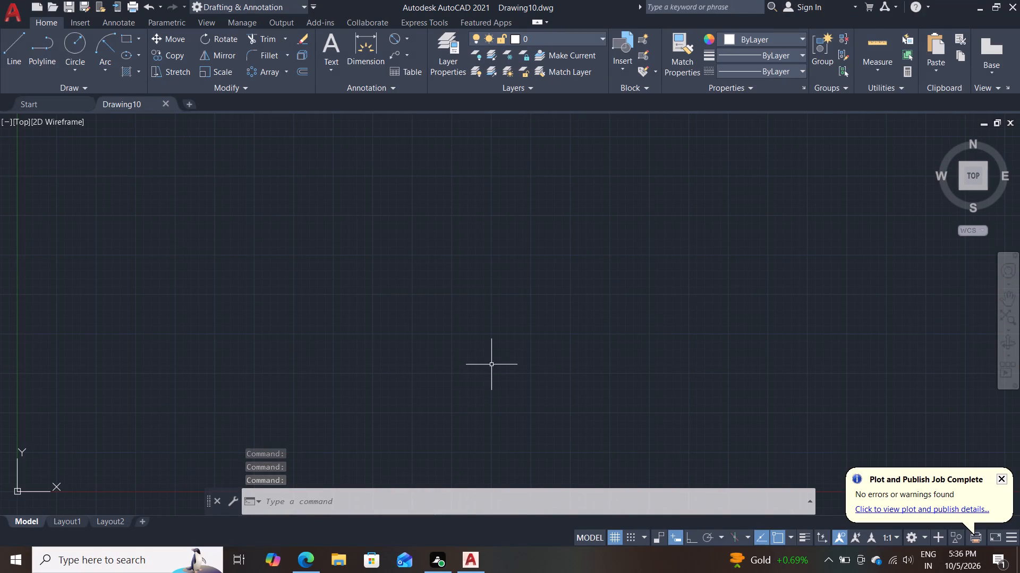
# Configure the drawing units to a length precision of 0.0 and an insertion scale of millimeters.
pyautogui.write('un')
pyautogui.press('Return')
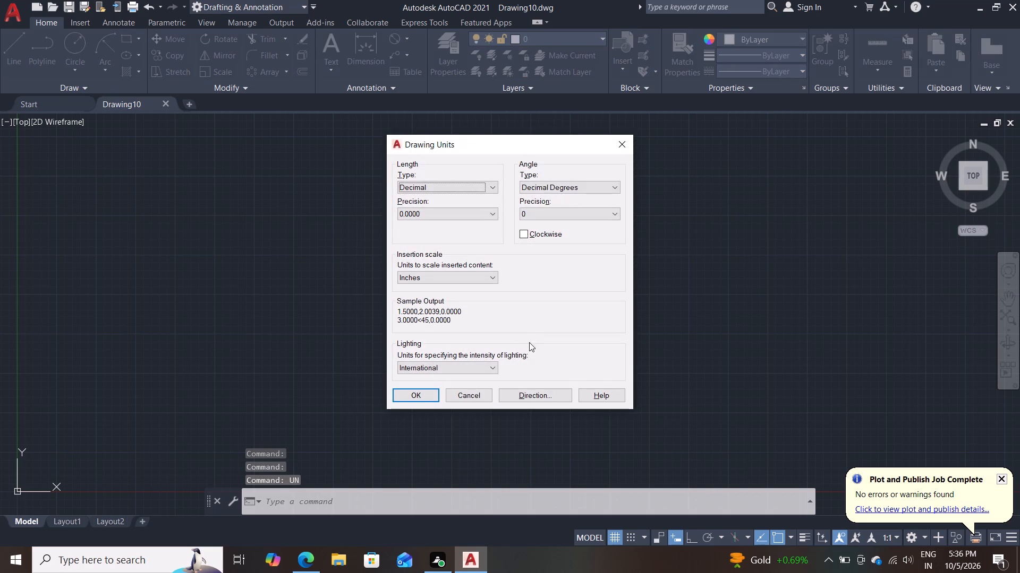
pyautogui.click(487, 214)
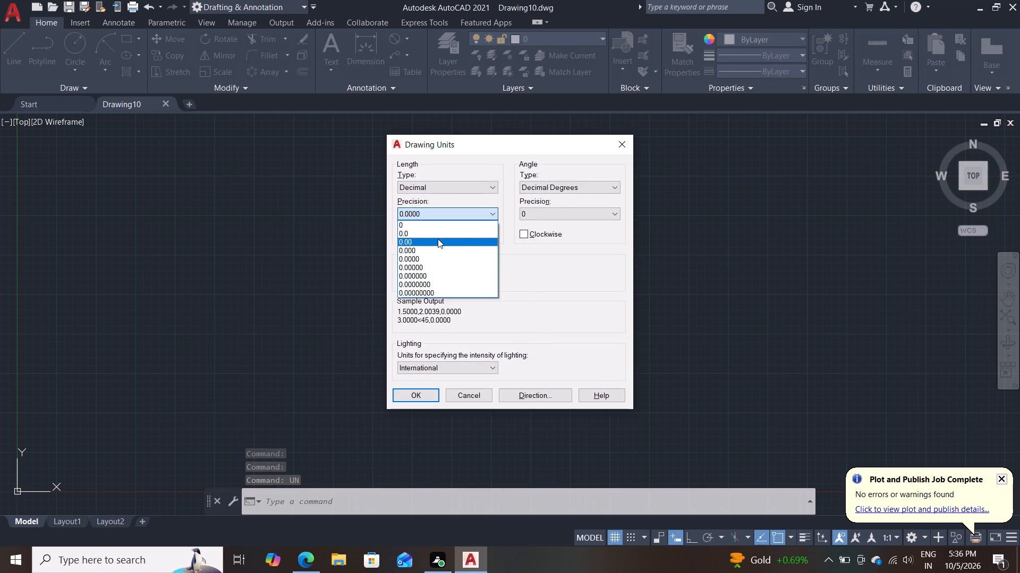
pyautogui.click(441, 234)
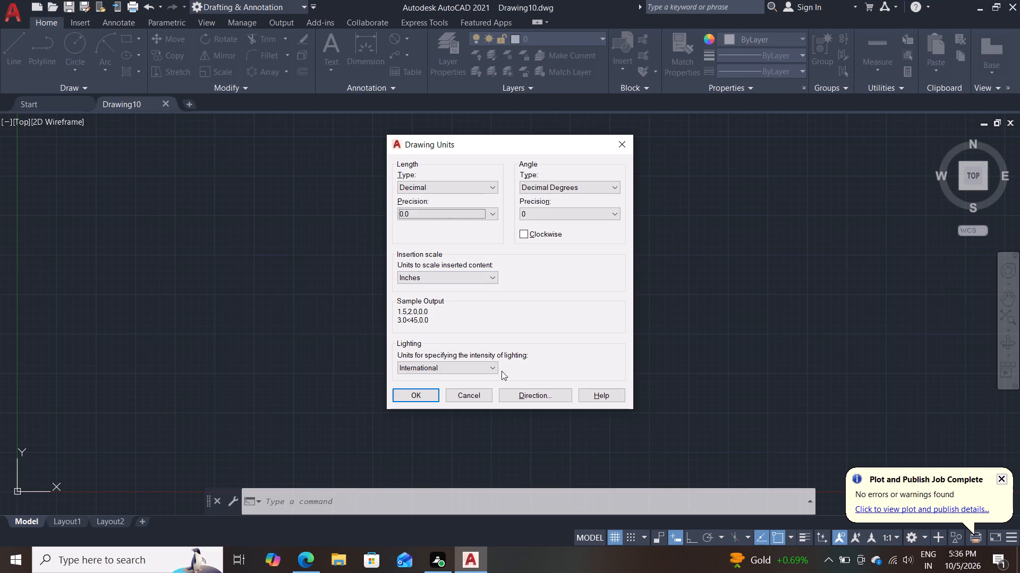
pyautogui.click(492, 274)
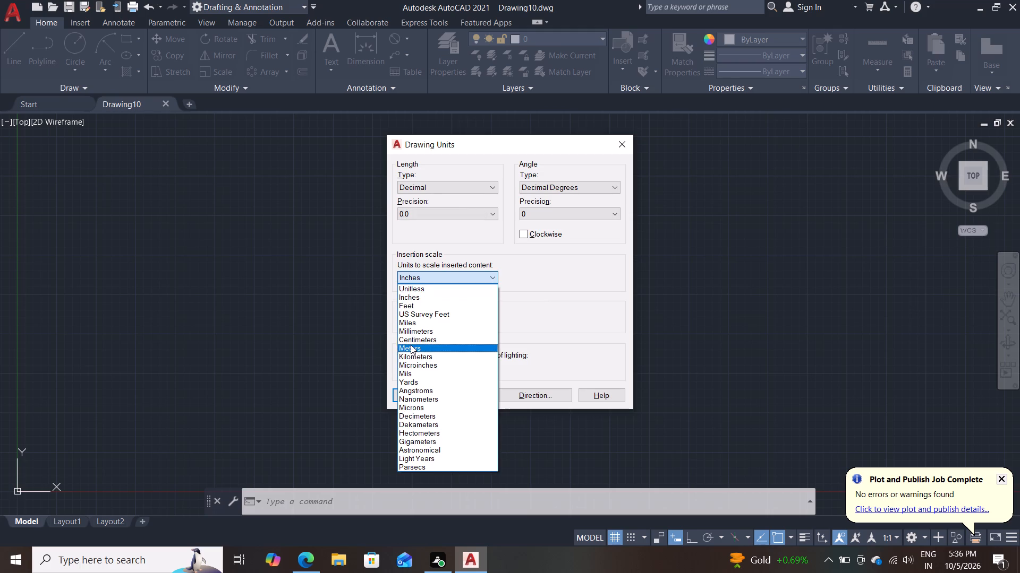
pyautogui.click(443, 328)
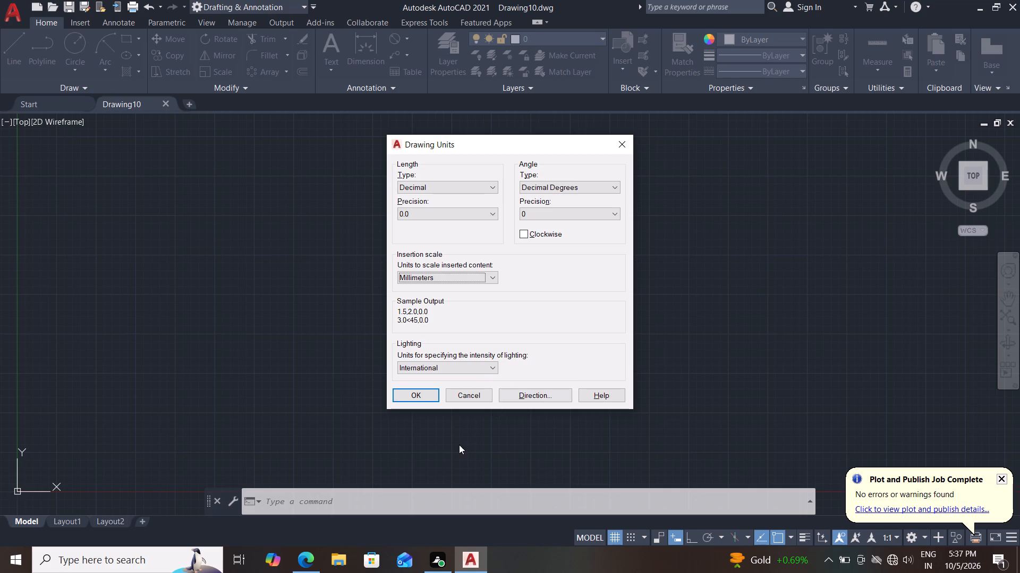
pyautogui.click(427, 389)
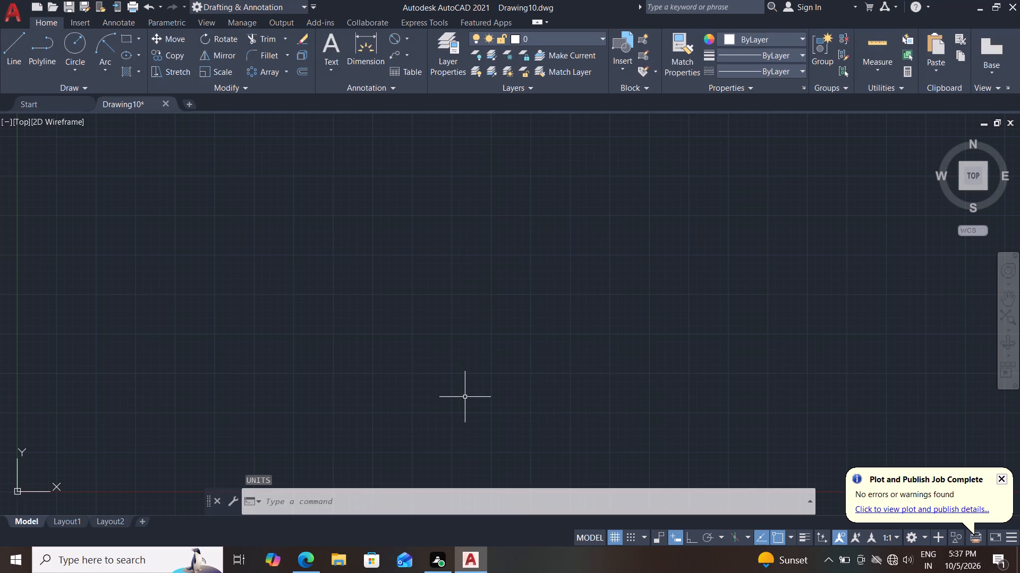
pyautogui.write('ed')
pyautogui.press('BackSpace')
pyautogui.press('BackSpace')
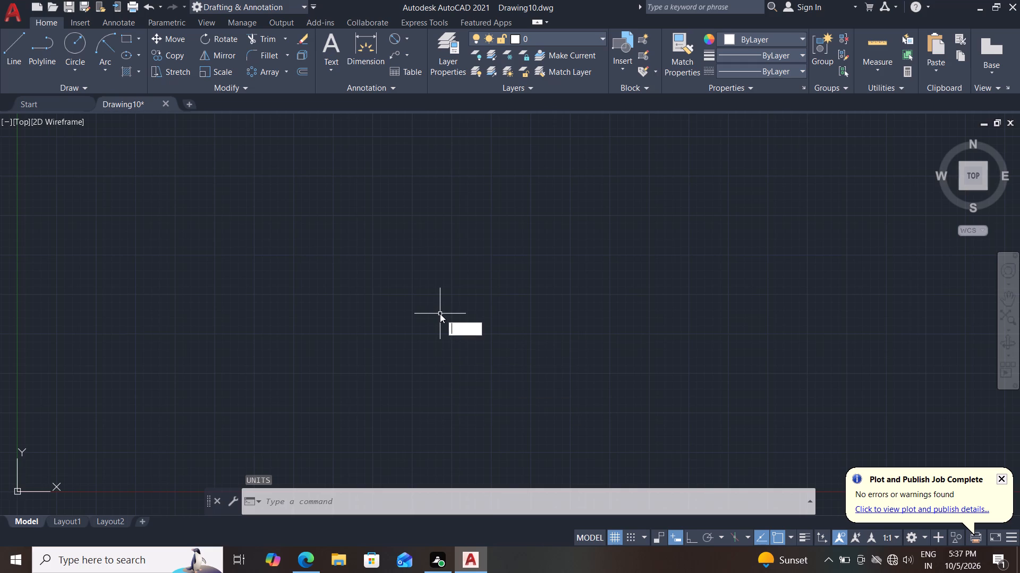
# Open the Standard dimension style for modification and set its dimension lines' linetype and lineweight to ByBlock.
pyautogui.press('d')
pyautogui.press('Return')
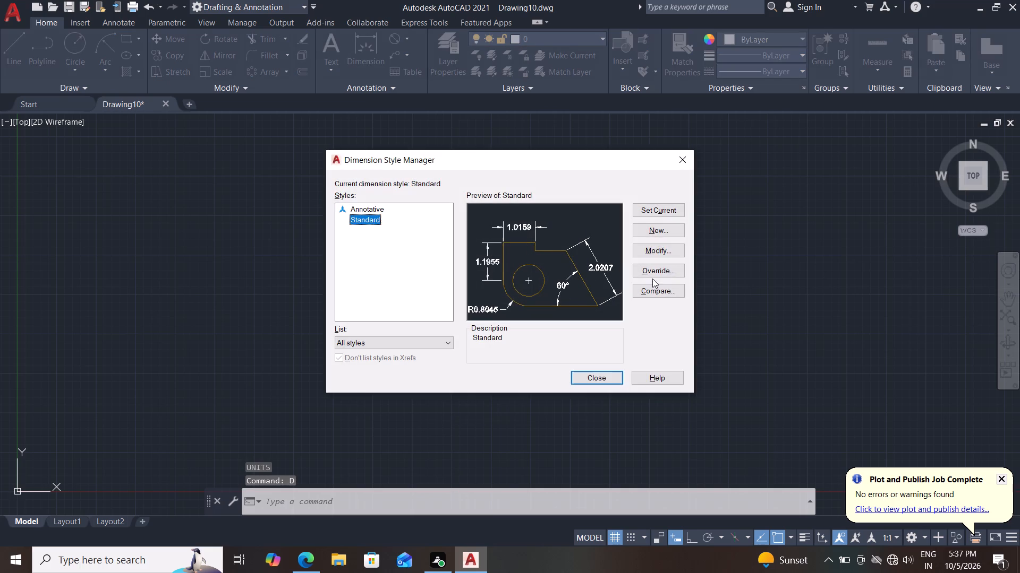
pyautogui.click(671, 253)
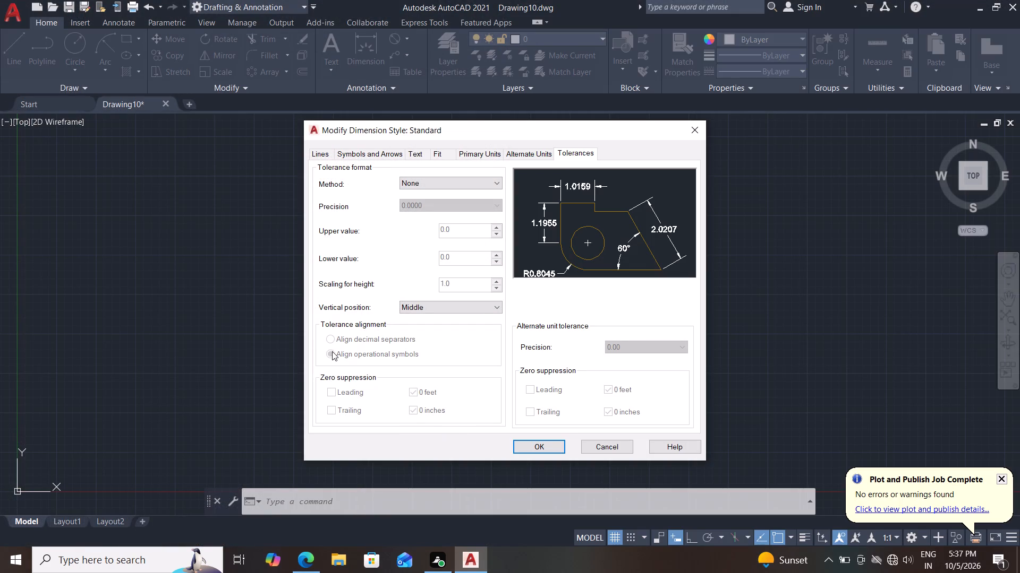
pyautogui.click(309, 156)
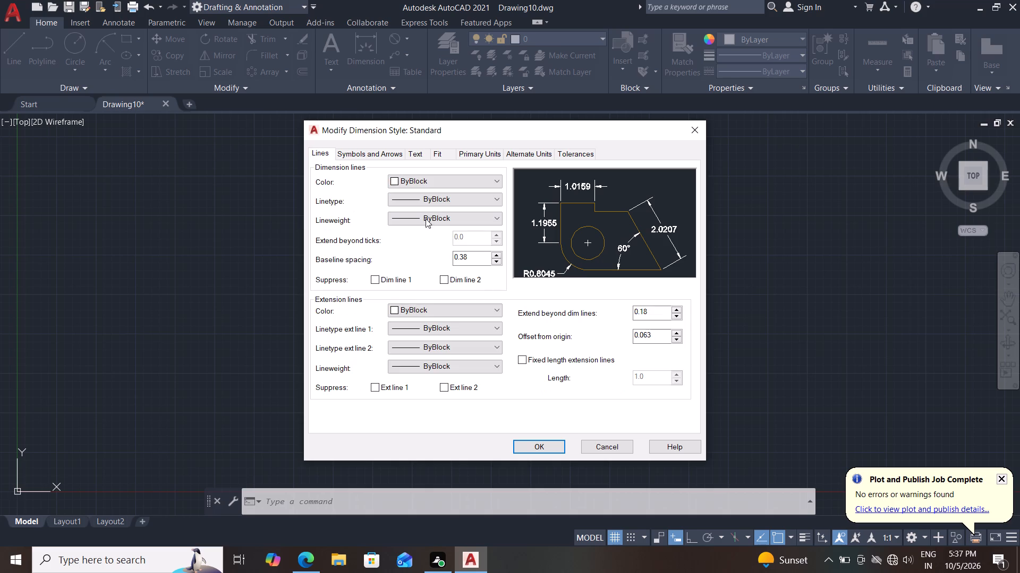
pyautogui.click(452, 196)
pyautogui.click(429, 225)
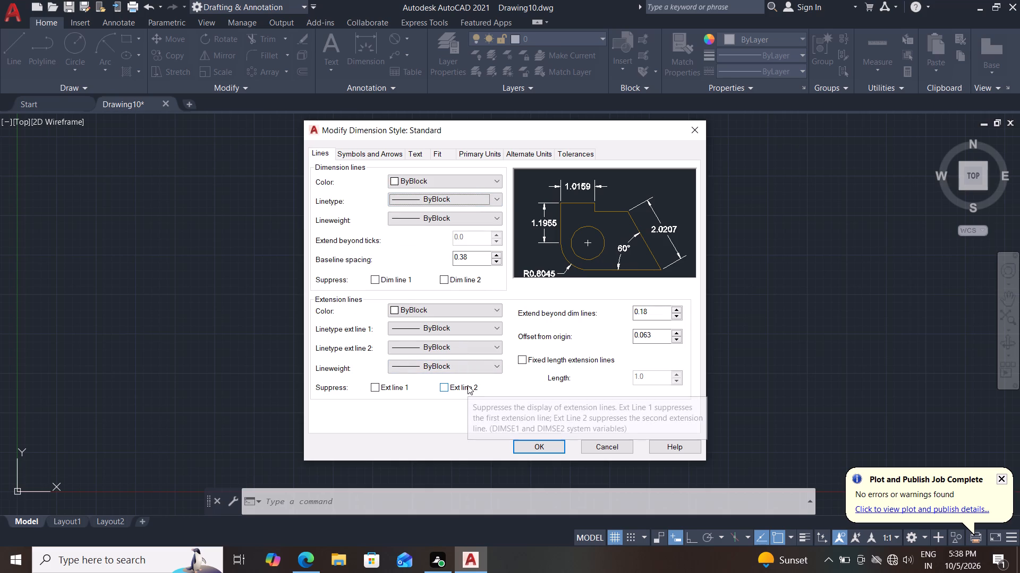
pyautogui.click(467, 220)
pyautogui.click(425, 242)
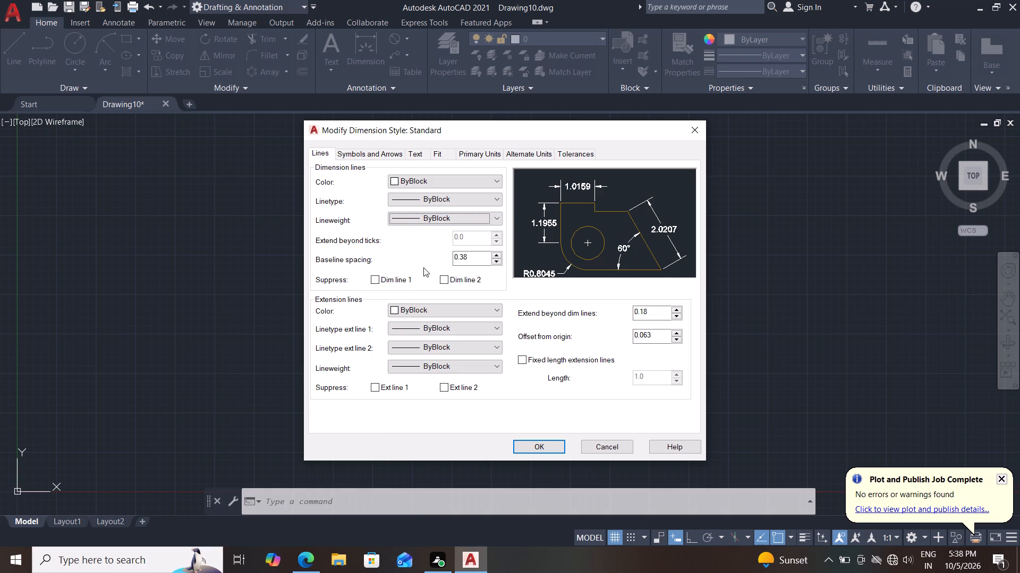
pyautogui.doubleClick(443, 281)
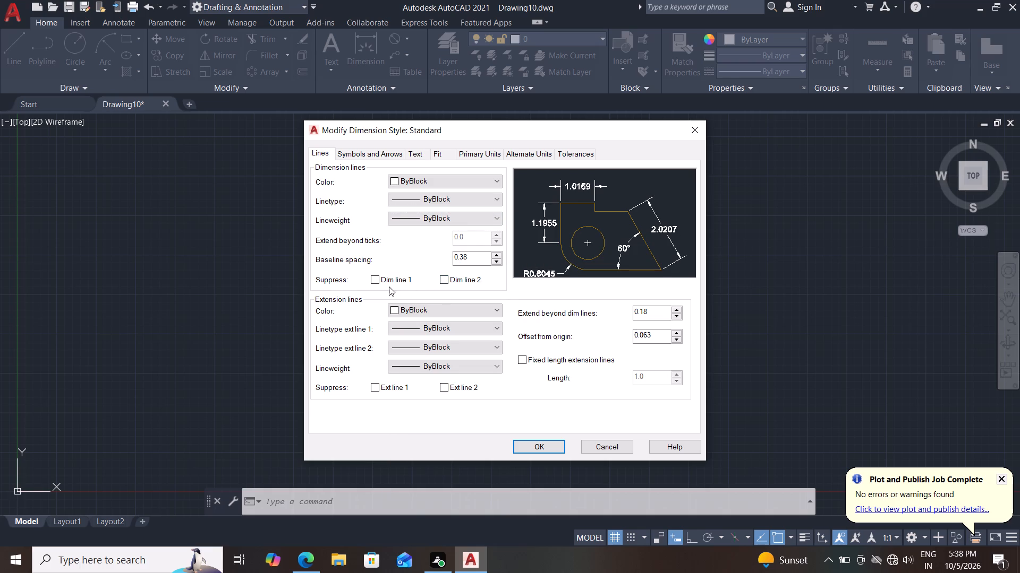
pyautogui.doubleClick(387, 279)
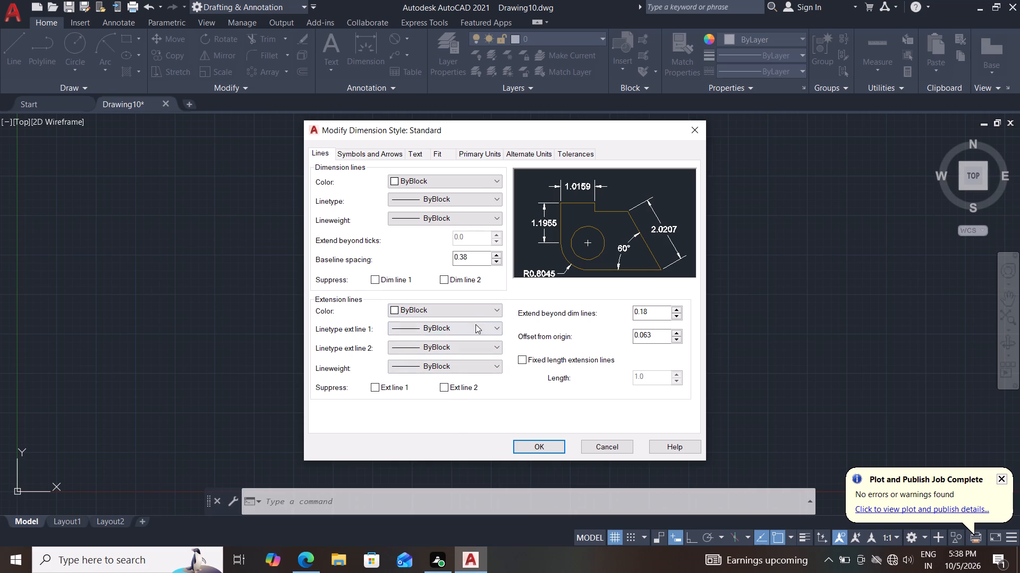
# Set the extension lines' color, both linetypes and lineweight to ByBlock.
pyautogui.click(479, 307)
pyautogui.click(431, 333)
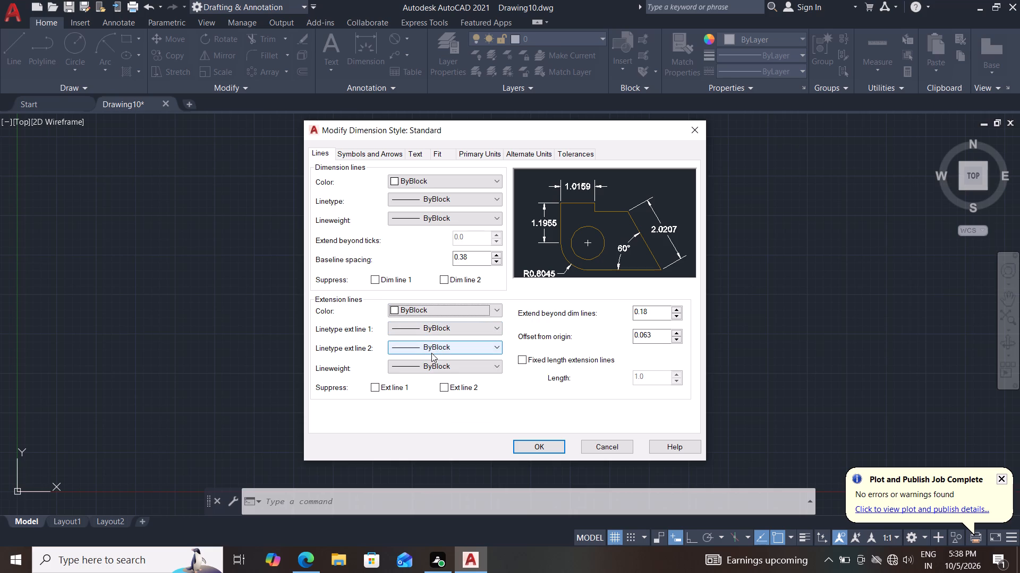
pyautogui.click(448, 327)
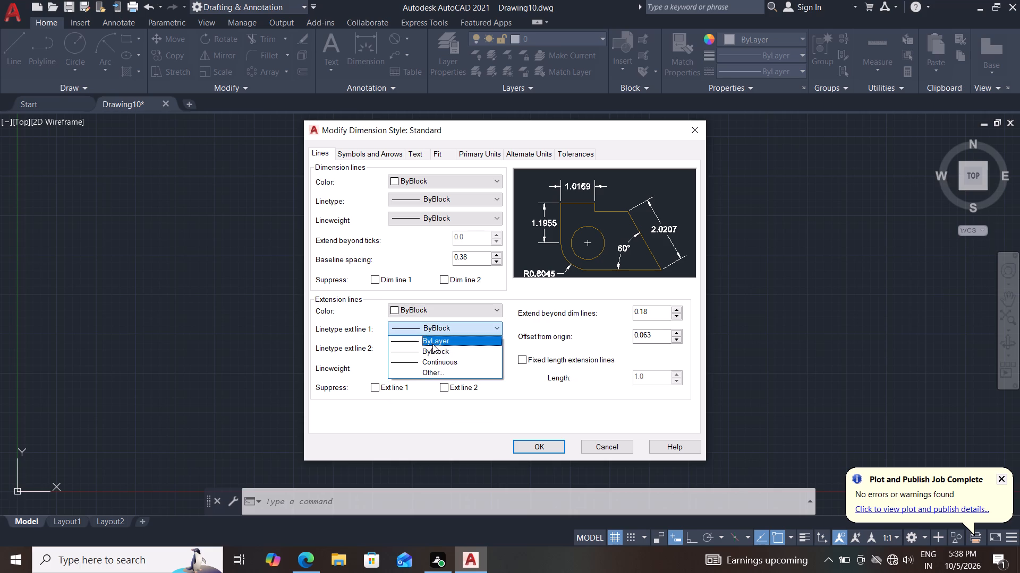
pyautogui.click(430, 350)
pyautogui.click(447, 349)
pyautogui.click(426, 369)
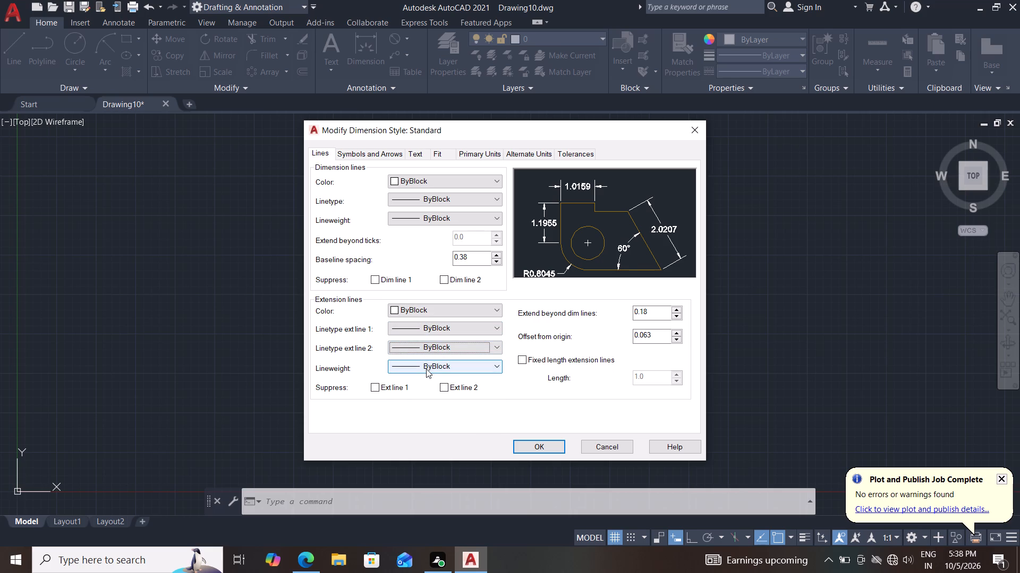
pyautogui.click(458, 367)
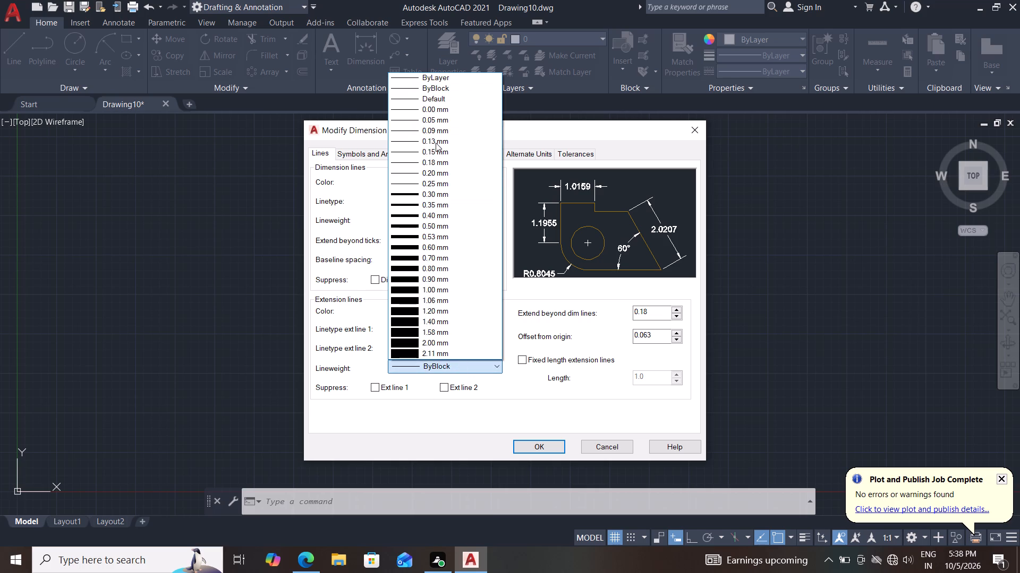
pyautogui.click(422, 92)
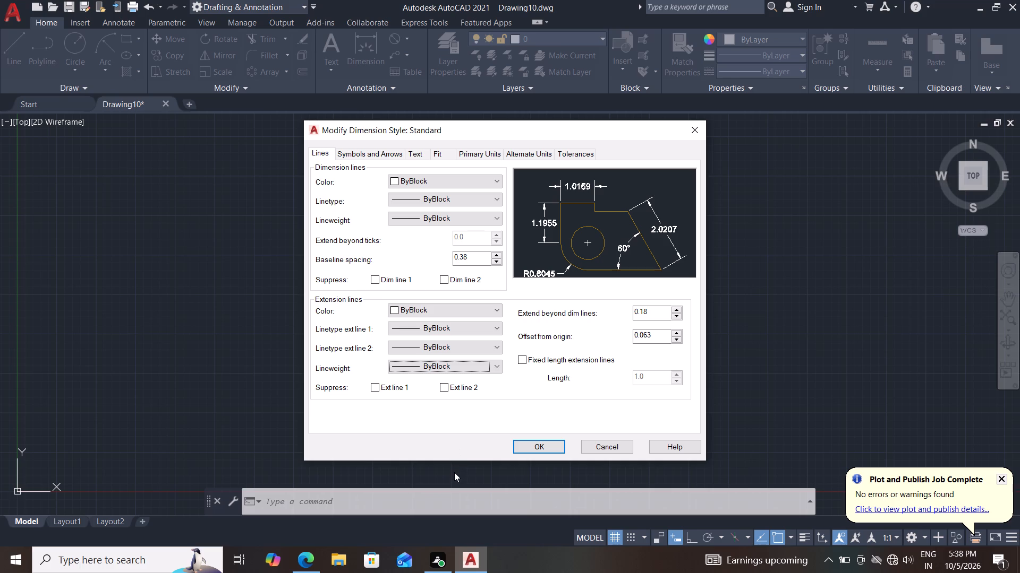
# Suppress dimension line 2, leaving dimension line 1 and both extension lines unsuppressed.
pyautogui.doubleClick(469, 389)
pyautogui.doubleClick(397, 388)
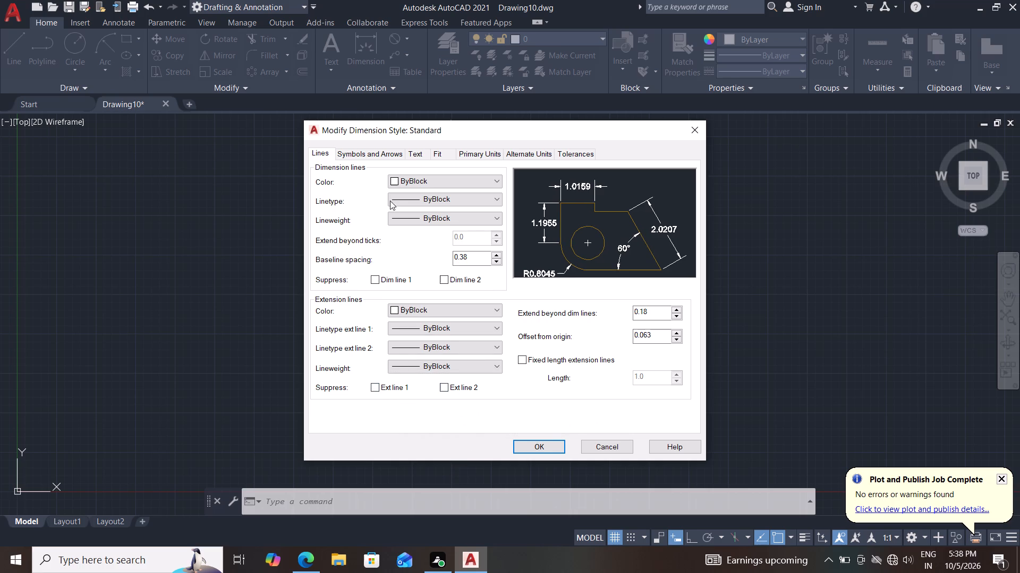
pyautogui.doubleClick(409, 277)
pyautogui.click(463, 280)
pyautogui.moveTo(463, 280); pyautogui.dragTo(461, 266)
# Set the dimension style's arrow size to 3.
pyautogui.click(367, 149)
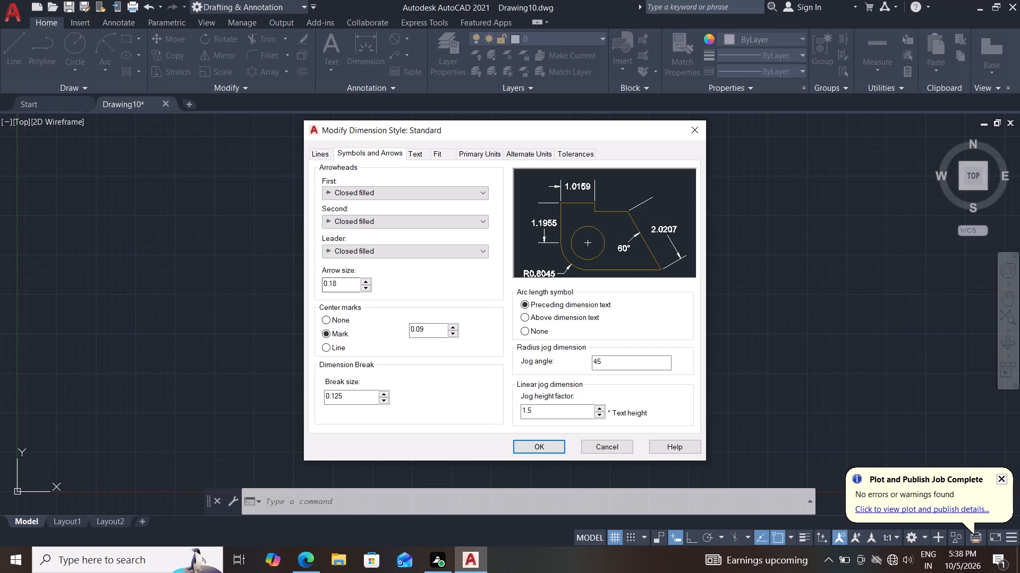
pyautogui.moveTo(348, 283); pyautogui.dragTo(223, 289)
pyautogui.press('3')
pyautogui.press('Return')
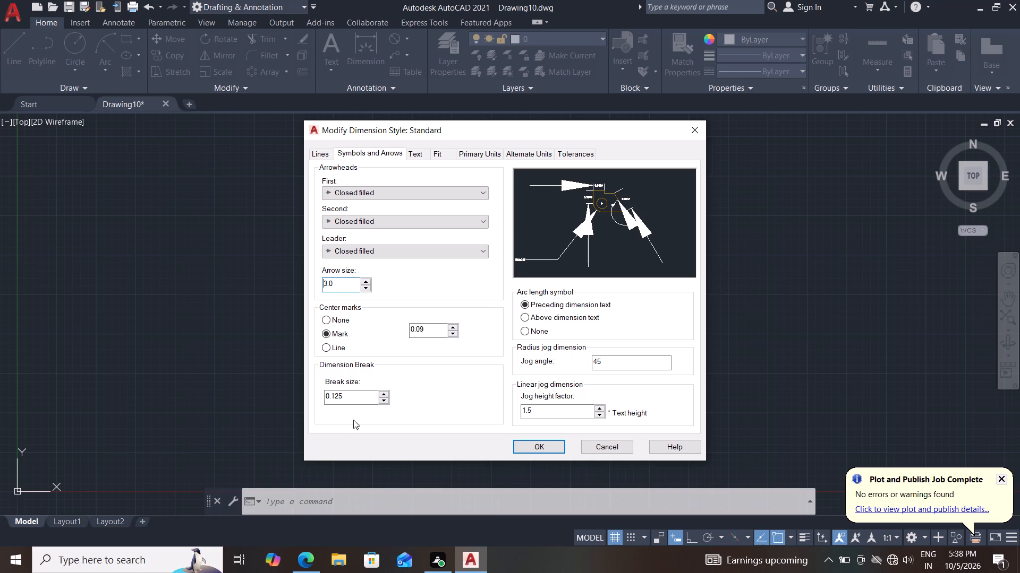
# Set the dimension text height to 3, with text color ByBlock and fill color None.
pyautogui.click(411, 154)
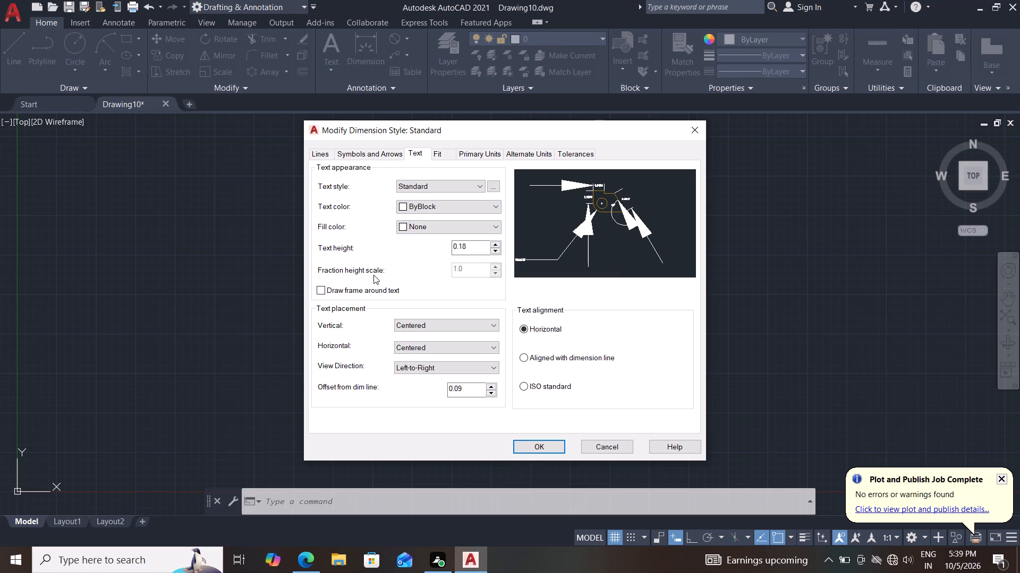
pyautogui.moveTo(474, 253); pyautogui.dragTo(421, 258)
pyautogui.press('3')
pyautogui.press('Return')
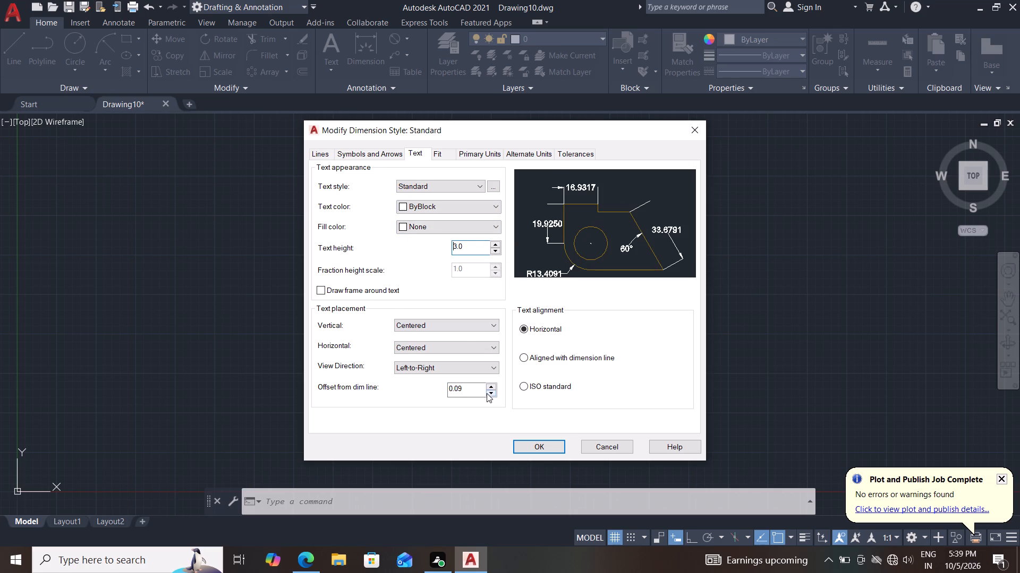
pyautogui.click(439, 207)
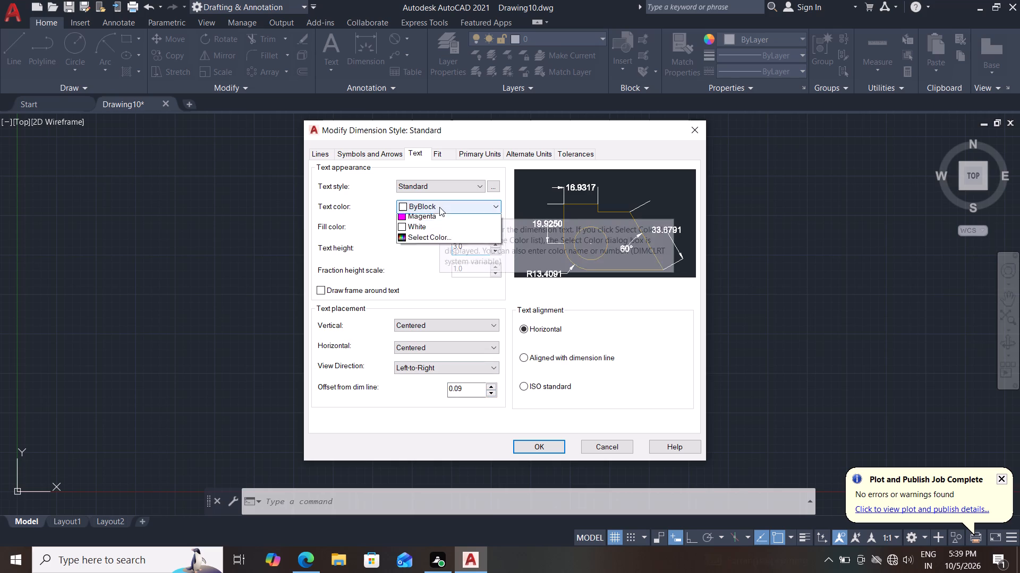
pyautogui.click(437, 228)
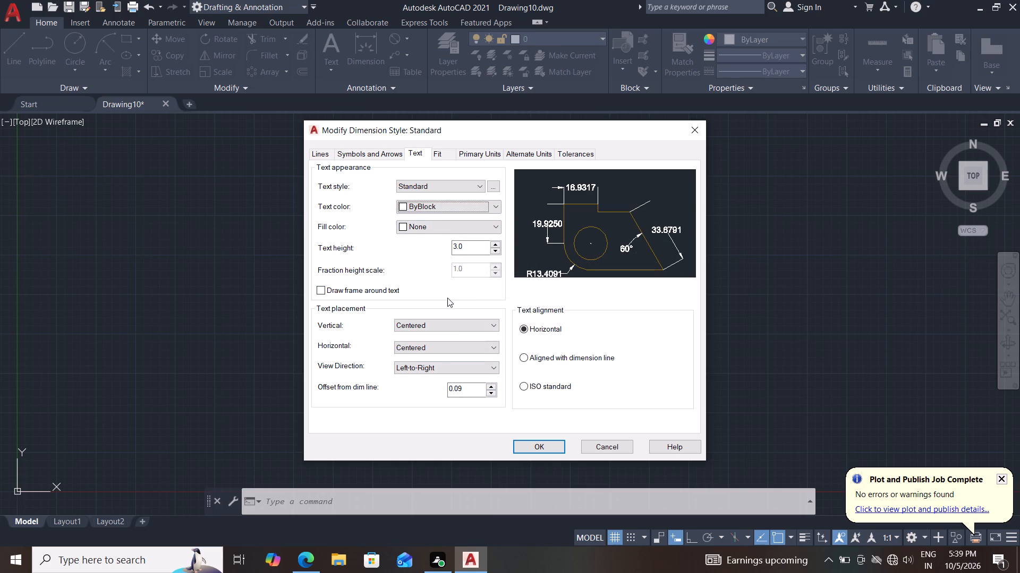
pyautogui.click(480, 224)
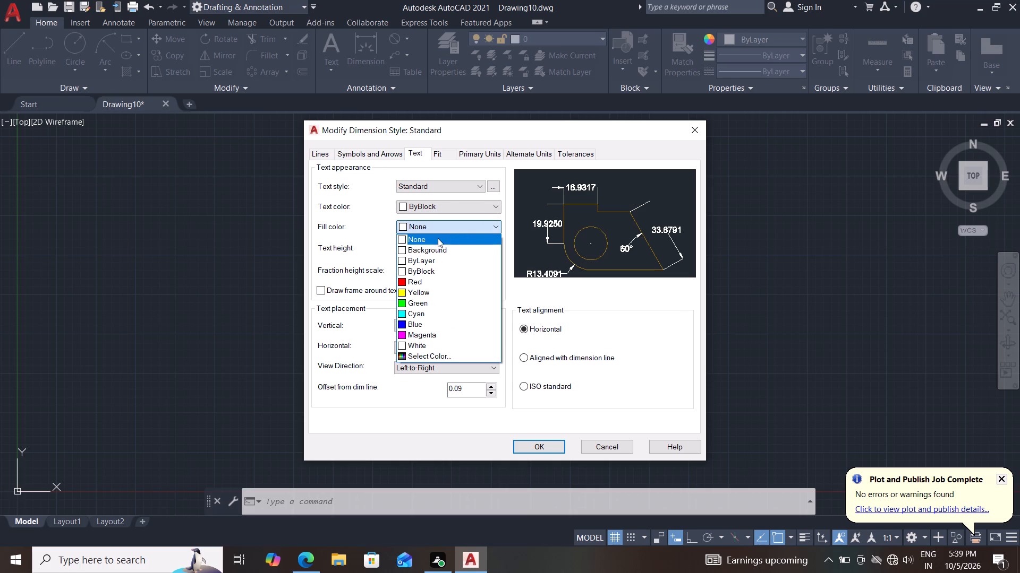
pyautogui.click(428, 242)
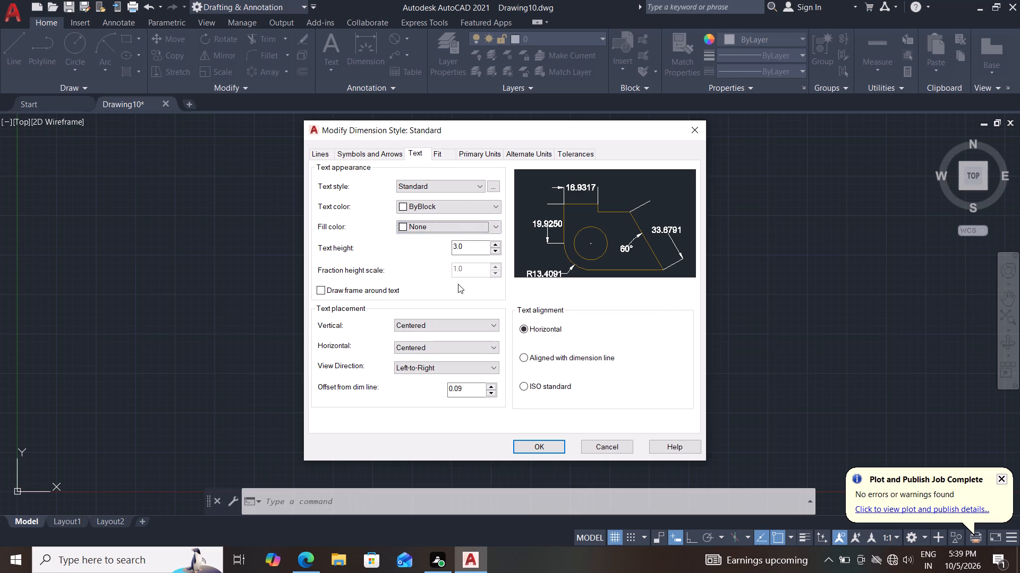
# Set the vertical placement of the dimension text to Above.
pyautogui.click(461, 318)
pyautogui.click(457, 327)
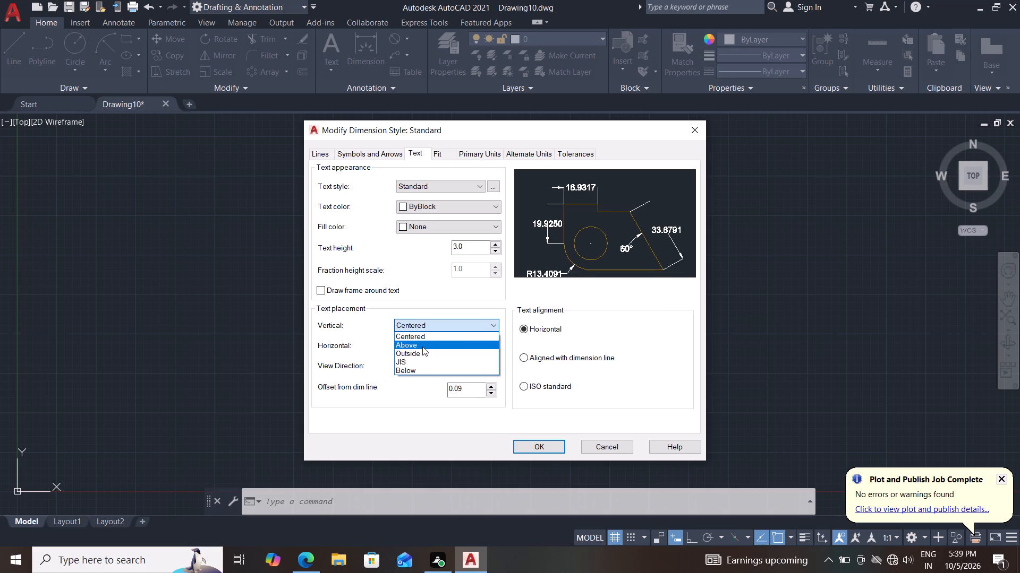
pyautogui.click(422, 346)
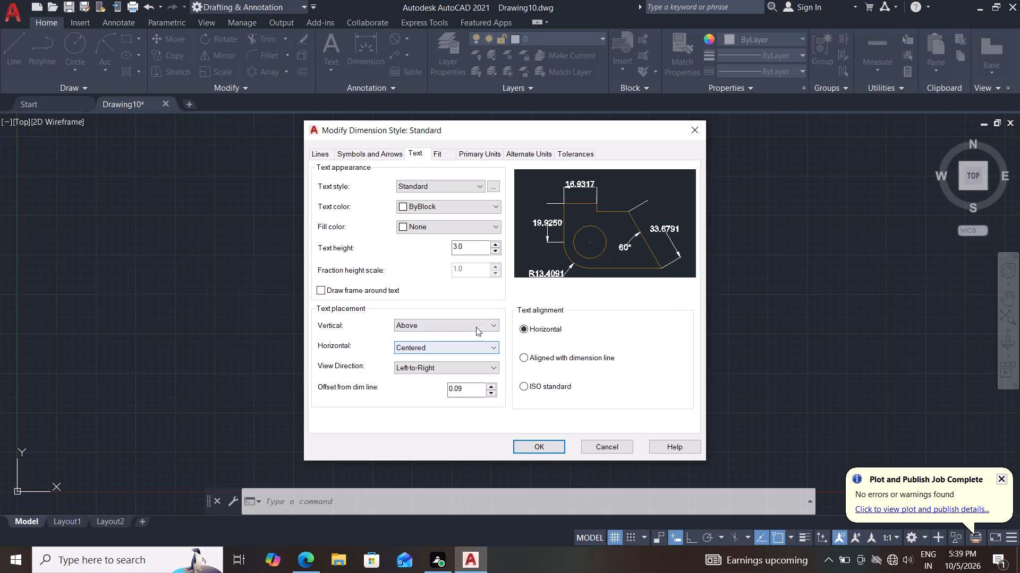
# Try the Outside, JIS and Below vertical placements for the dimension text, and settle on Centered.
pyautogui.click(476, 327)
pyautogui.click(435, 355)
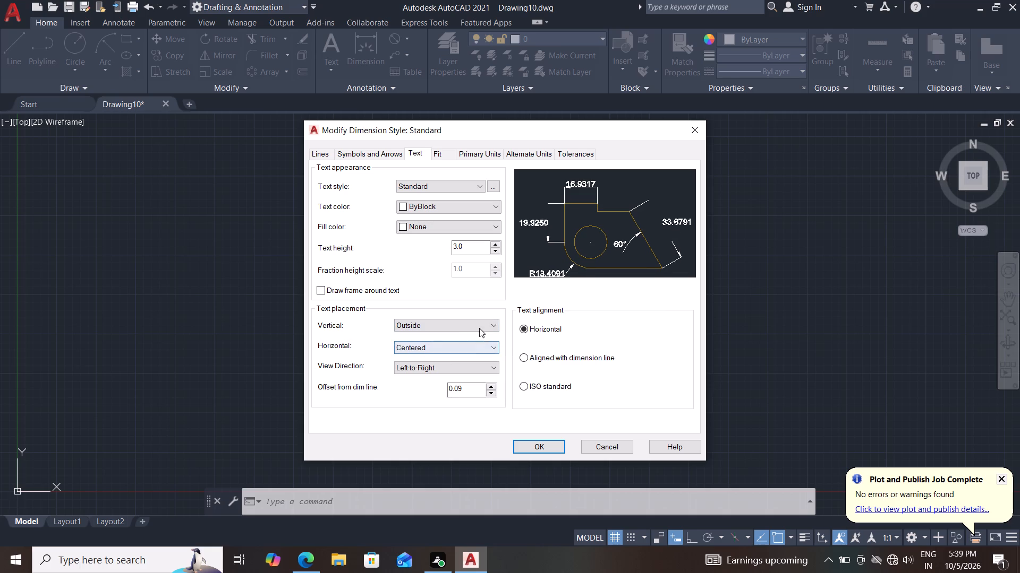
pyautogui.click(482, 325)
pyautogui.click(436, 363)
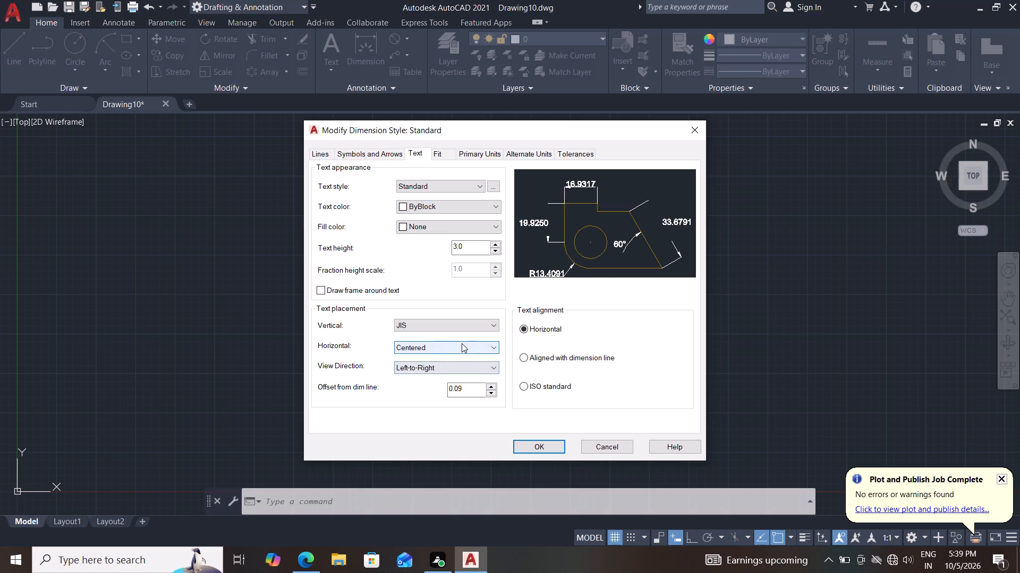
pyautogui.click(487, 319)
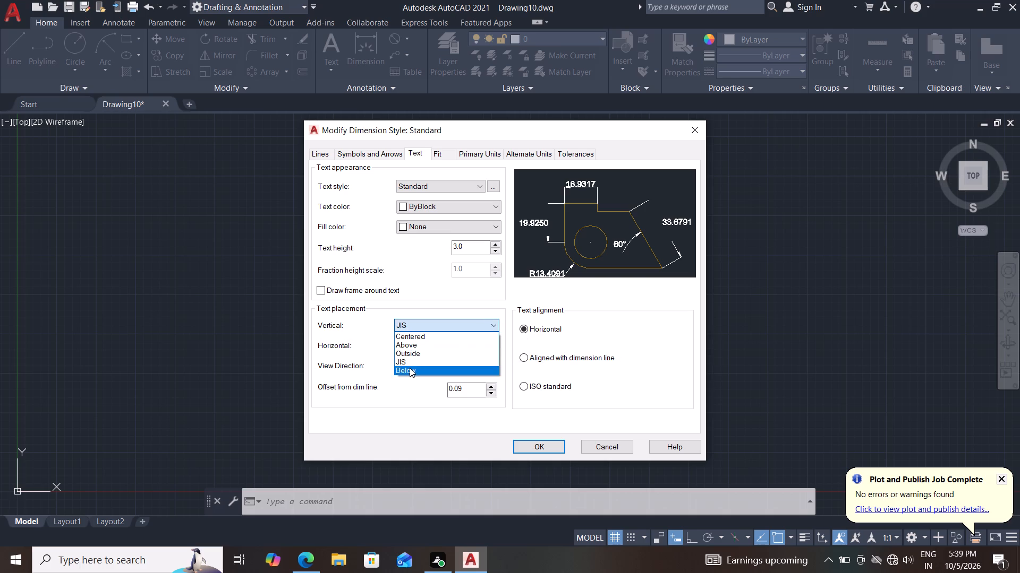
pyautogui.click(410, 368)
pyautogui.click(465, 331)
pyautogui.moveTo(433, 342); pyautogui.dragTo(439, 337)
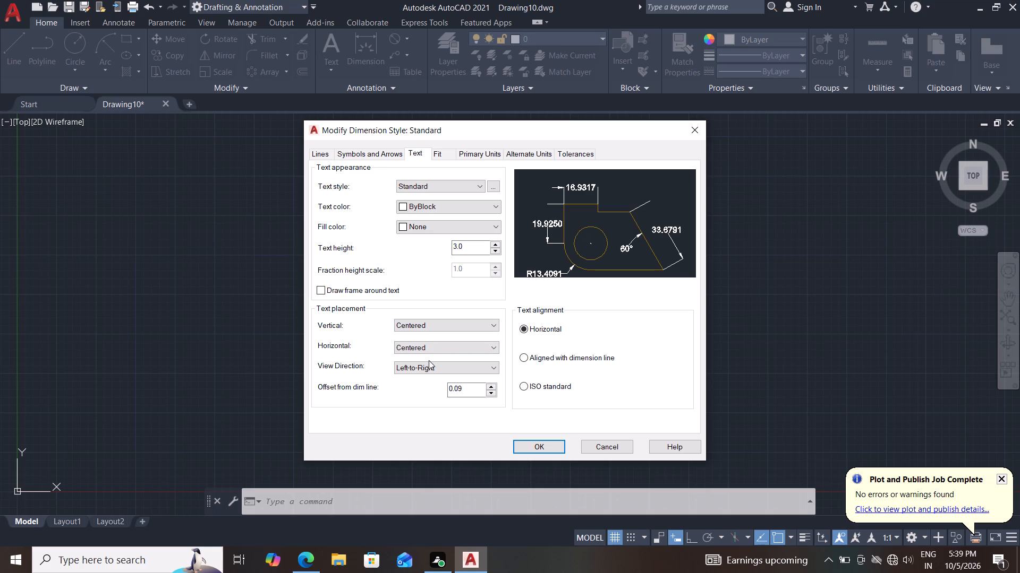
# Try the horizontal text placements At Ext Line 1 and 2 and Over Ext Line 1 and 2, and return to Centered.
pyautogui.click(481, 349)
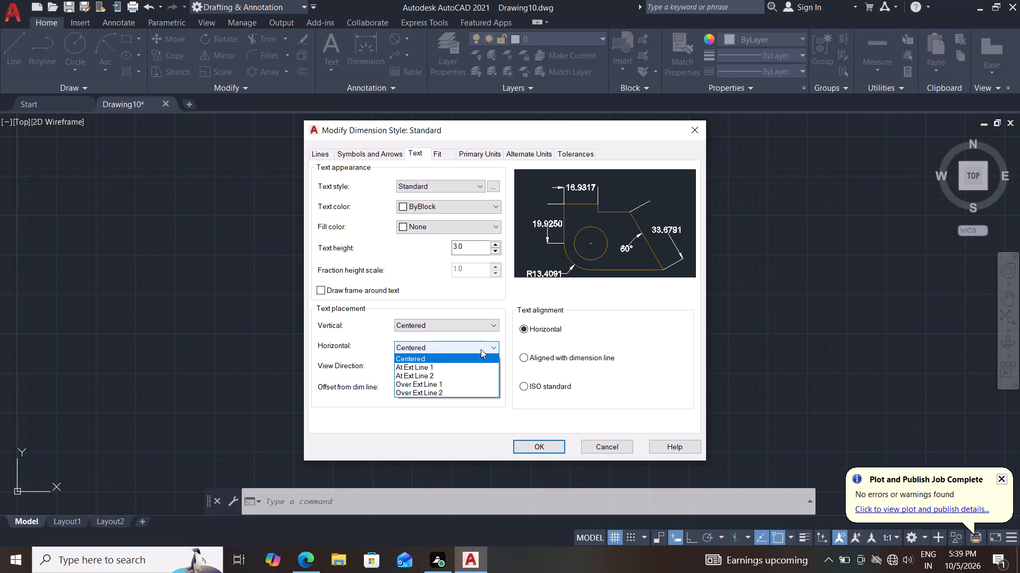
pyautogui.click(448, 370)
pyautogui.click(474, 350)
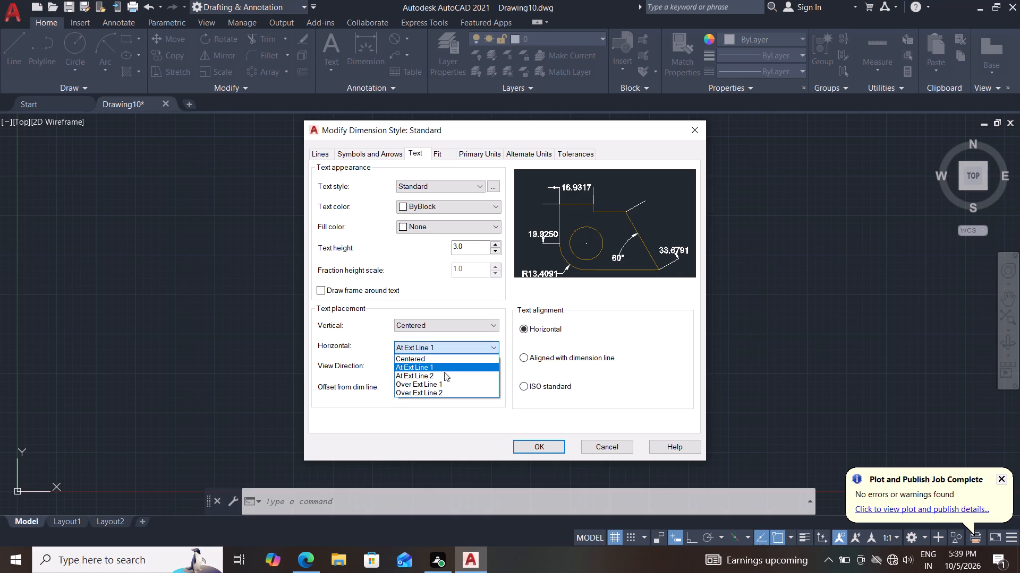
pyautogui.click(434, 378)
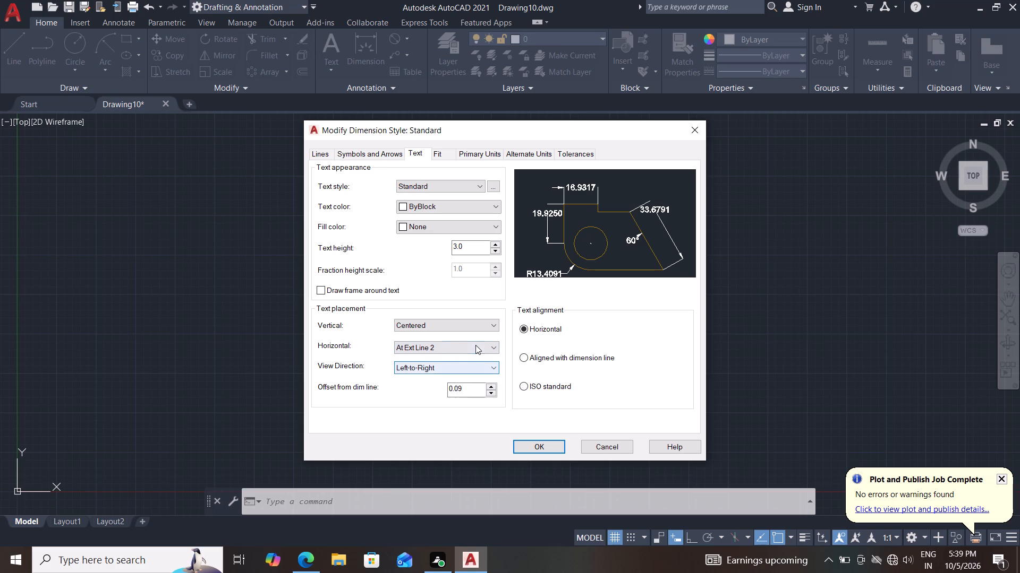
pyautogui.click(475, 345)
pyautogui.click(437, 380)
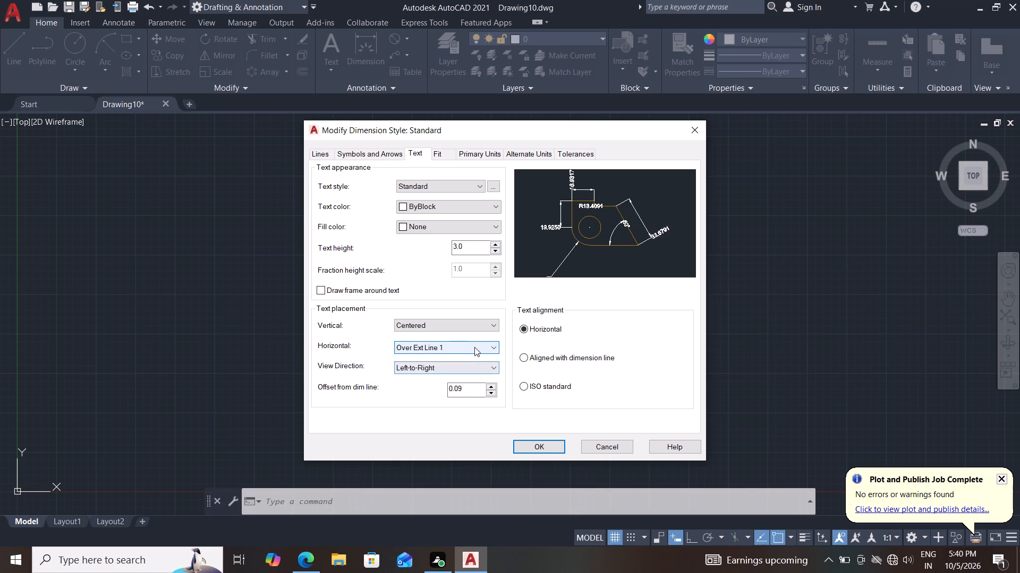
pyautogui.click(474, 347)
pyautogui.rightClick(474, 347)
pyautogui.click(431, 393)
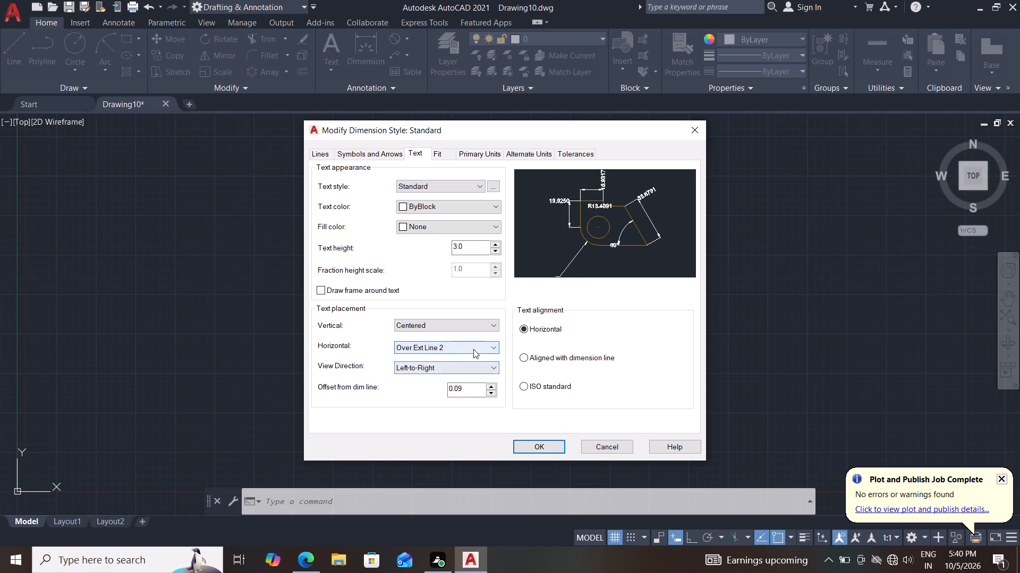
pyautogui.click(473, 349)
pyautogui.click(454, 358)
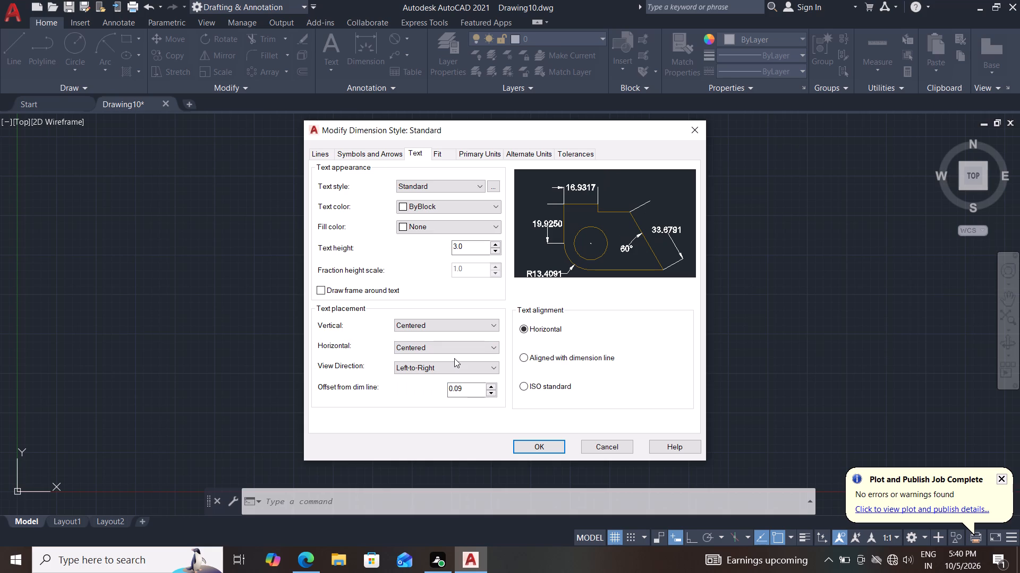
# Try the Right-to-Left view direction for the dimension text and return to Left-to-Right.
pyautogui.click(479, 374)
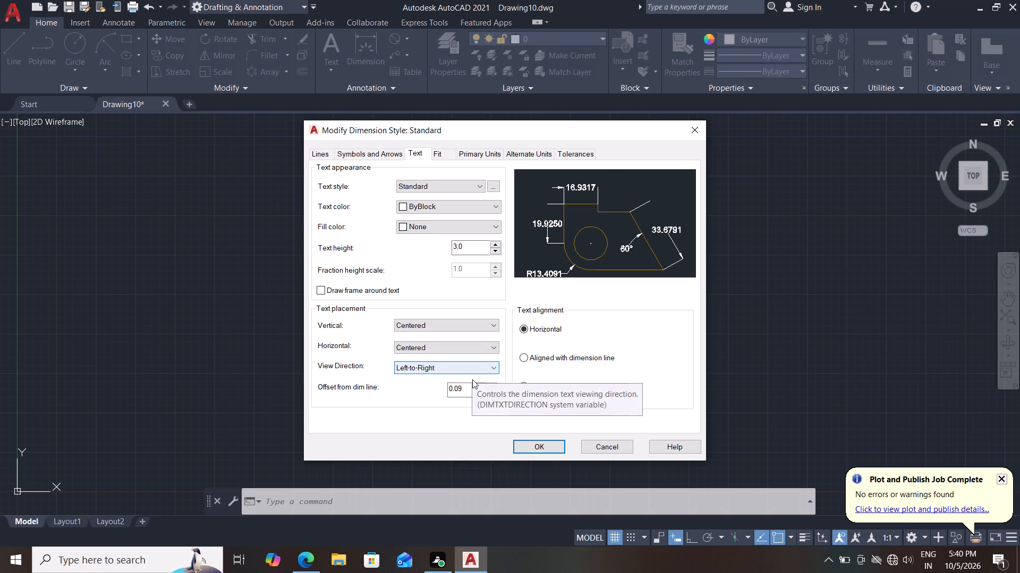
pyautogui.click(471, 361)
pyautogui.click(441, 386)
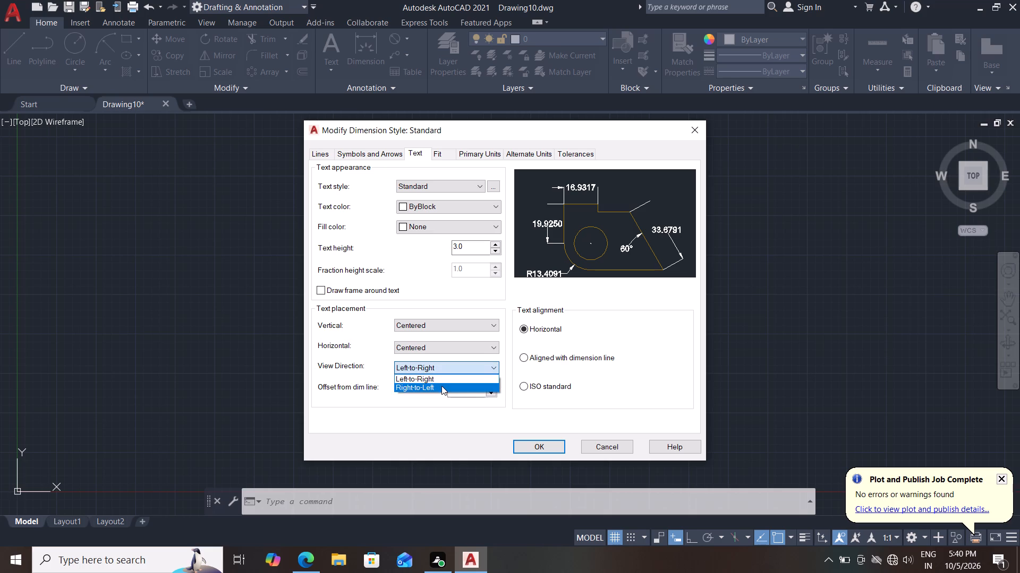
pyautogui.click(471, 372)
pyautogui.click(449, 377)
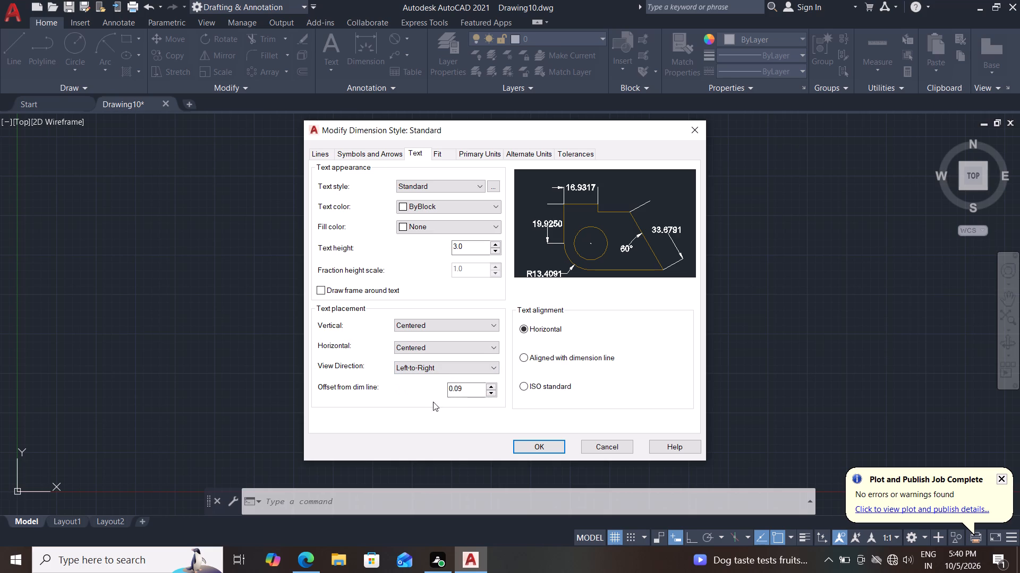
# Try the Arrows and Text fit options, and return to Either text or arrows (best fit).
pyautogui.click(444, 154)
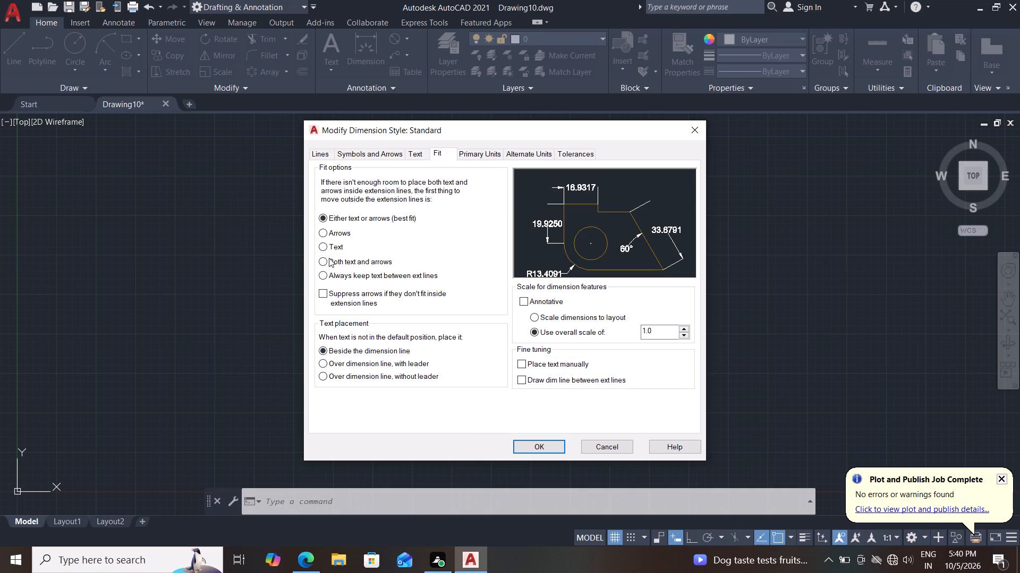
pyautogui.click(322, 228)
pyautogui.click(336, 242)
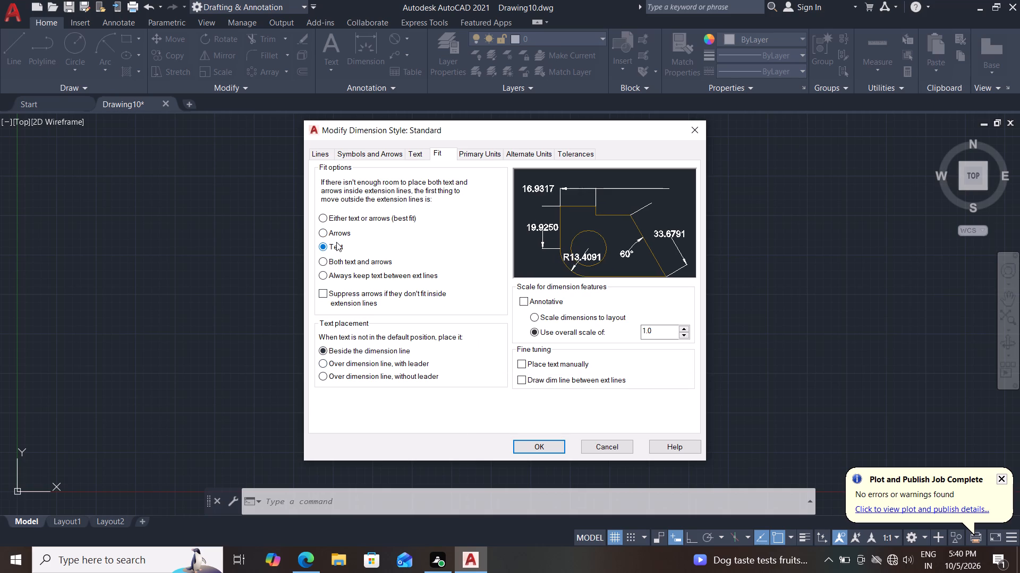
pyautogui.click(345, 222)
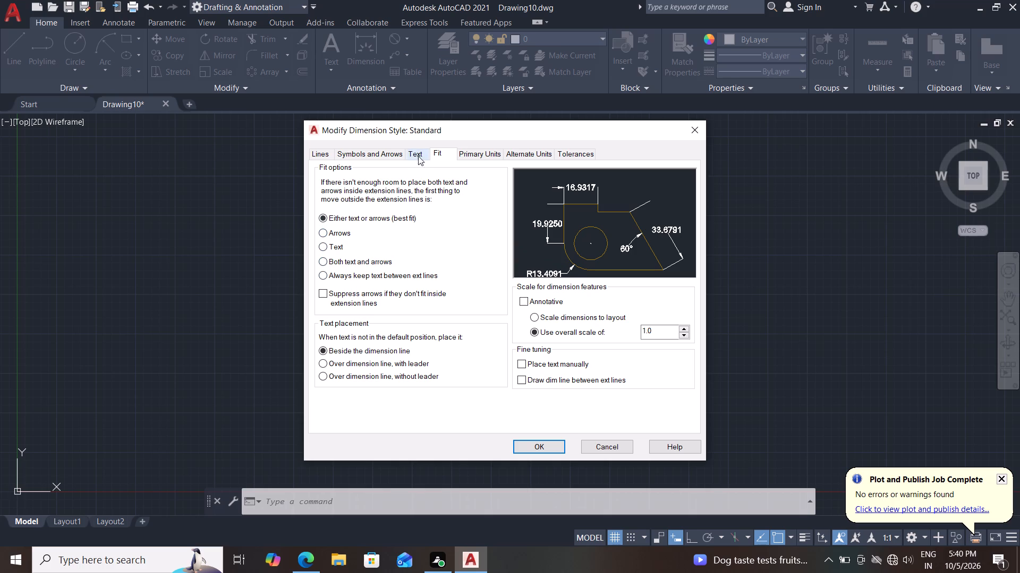
# Set the linear dimension precision of the primary units to 0.0 and suppress trailing zeros.
pyautogui.click(474, 154)
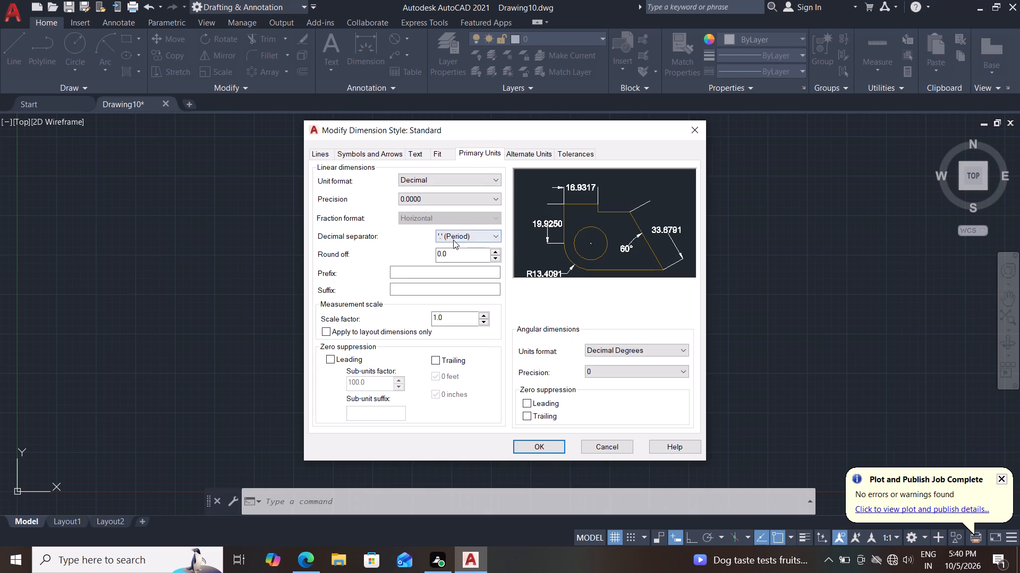
pyautogui.click(452, 201)
pyautogui.click(424, 222)
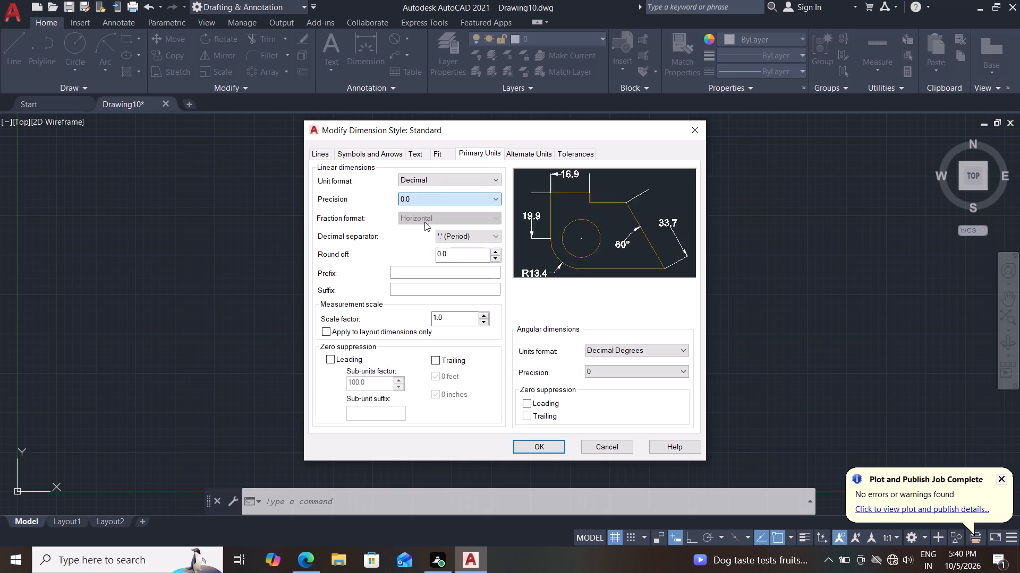
pyautogui.click(437, 367)
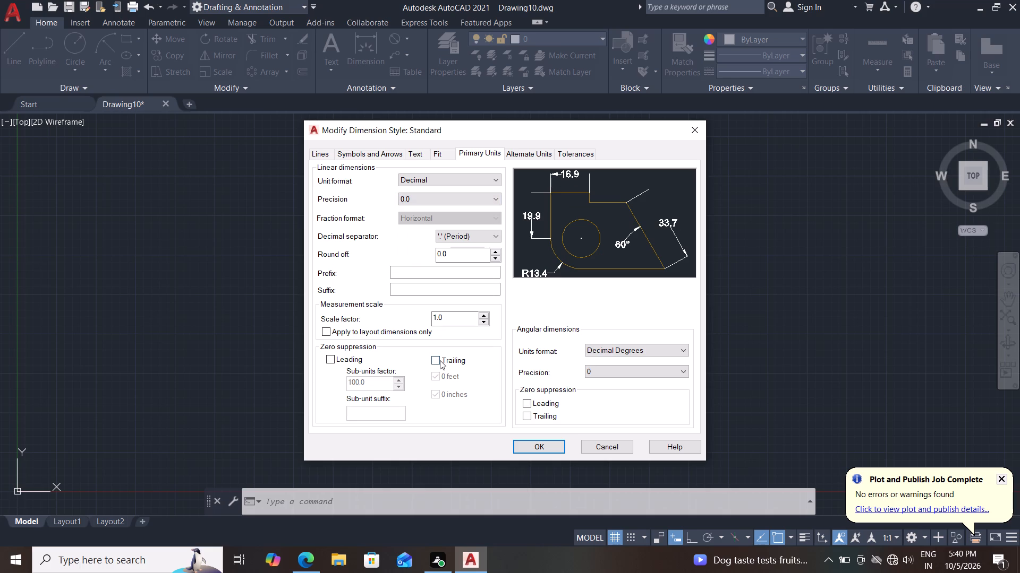
pyautogui.click(440, 360)
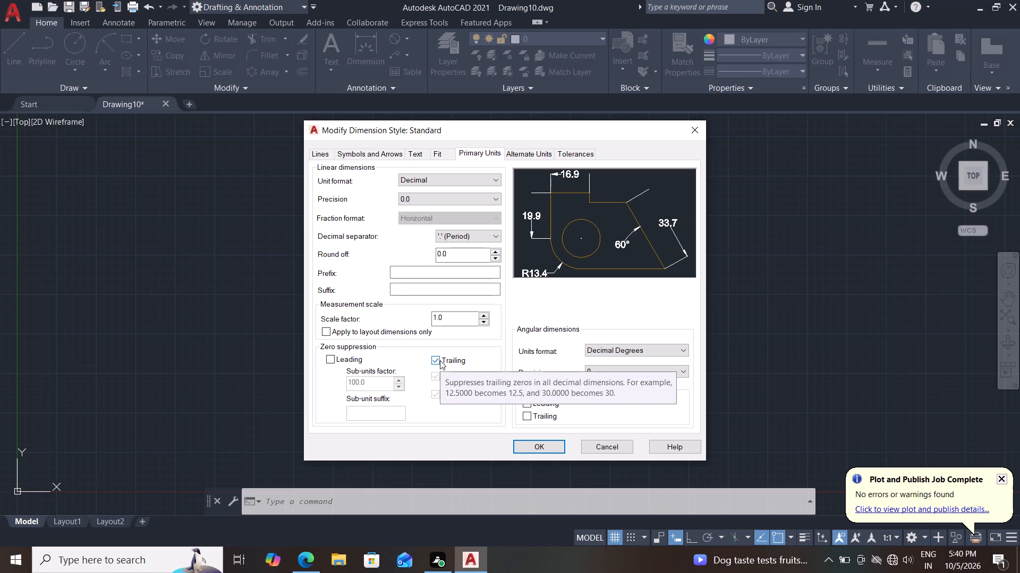
# Review the alternate units and tolerance settings of the dimension style.
pyautogui.click(530, 159)
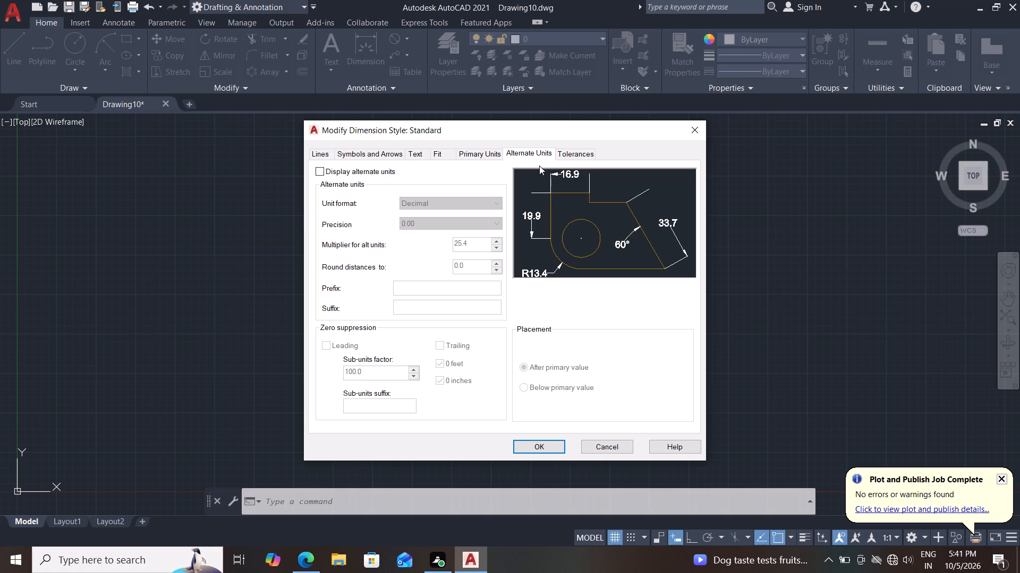
pyautogui.click(595, 155)
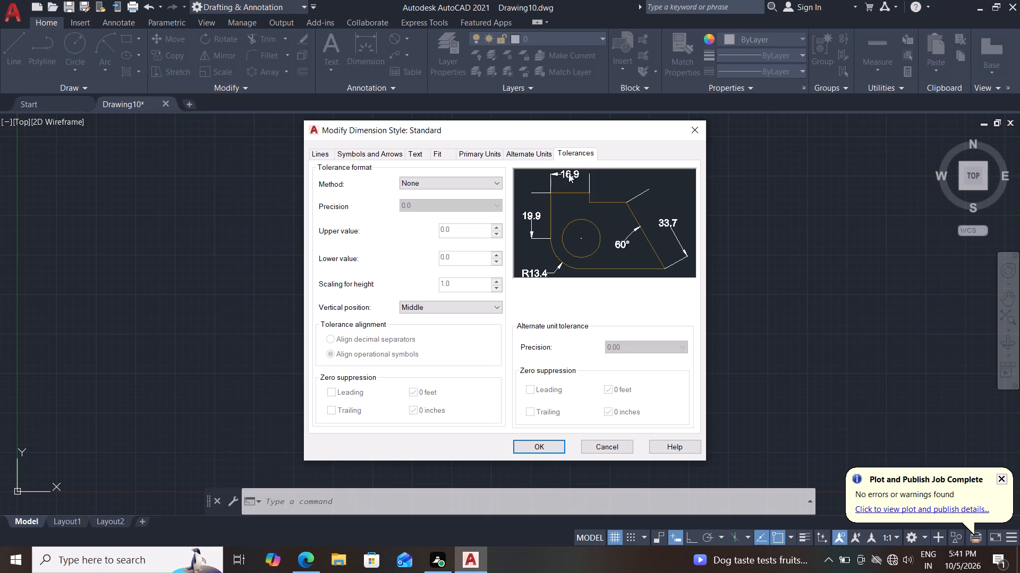
pyautogui.click(536, 154)
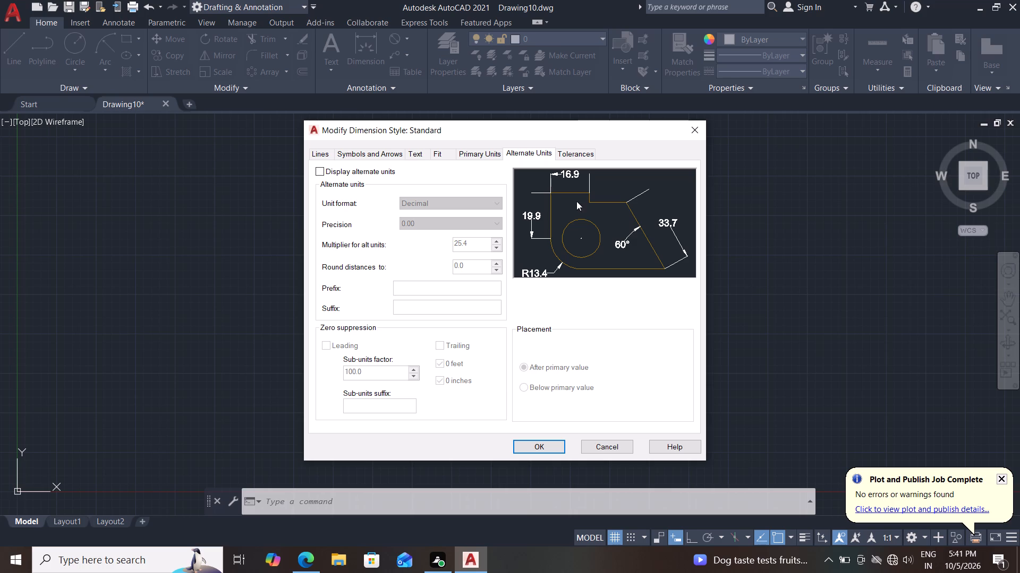
pyautogui.click(569, 152)
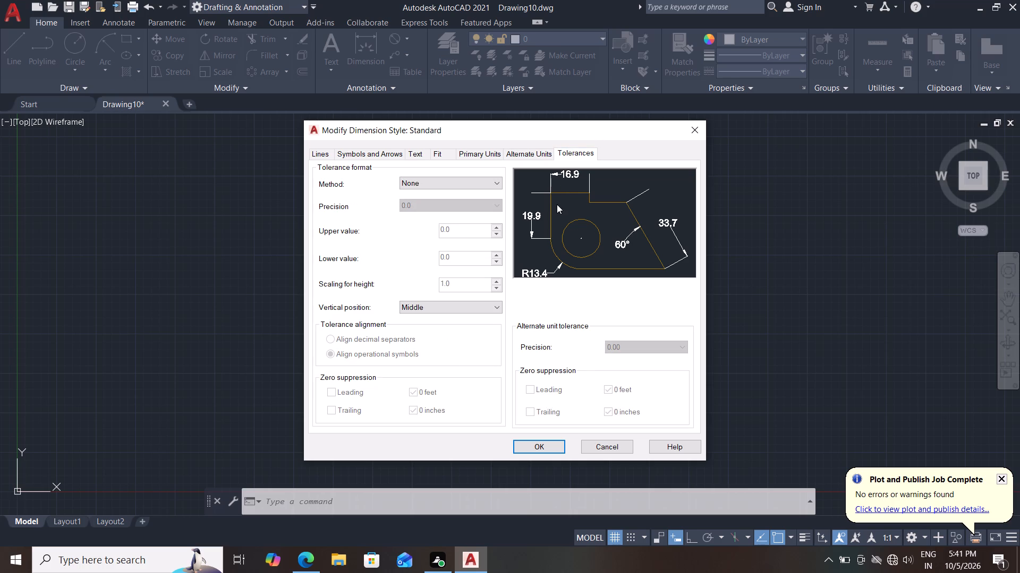
pyautogui.click(537, 157)
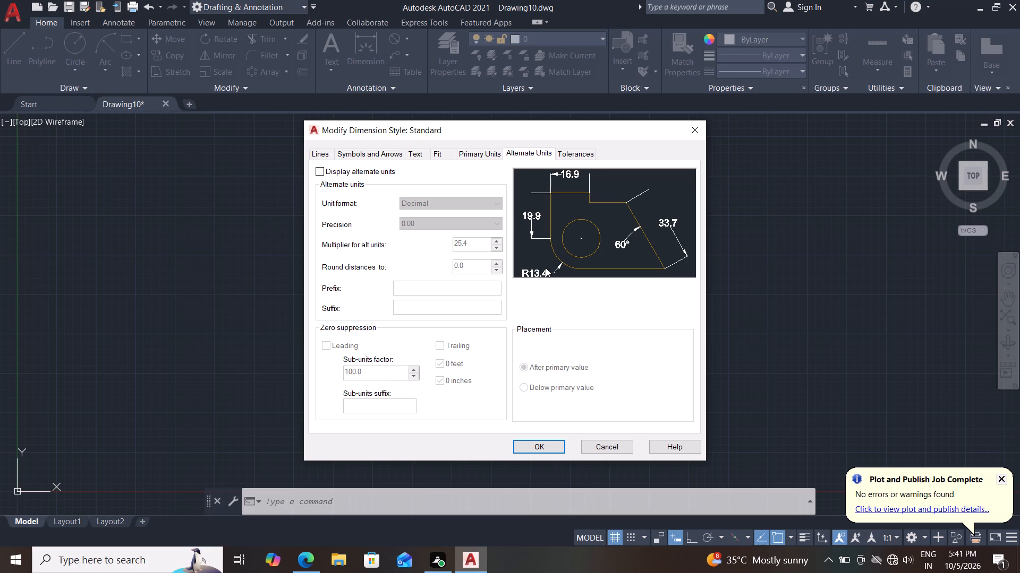
pyautogui.click(587, 155)
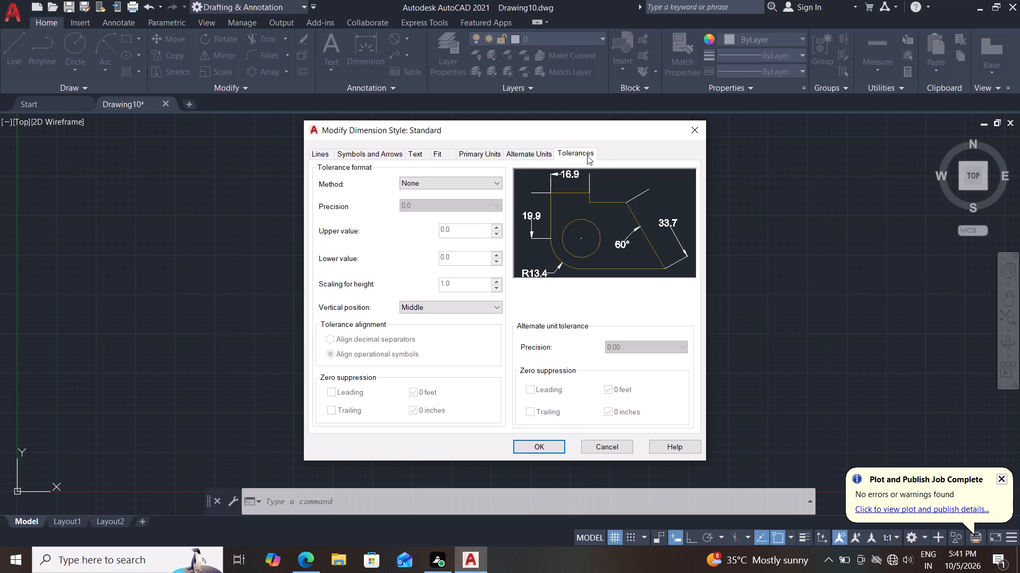
# Accept the Standard dimension style modifications and close the Dimension Style Manager.
pyautogui.click(540, 450)
pyautogui.click(596, 376)
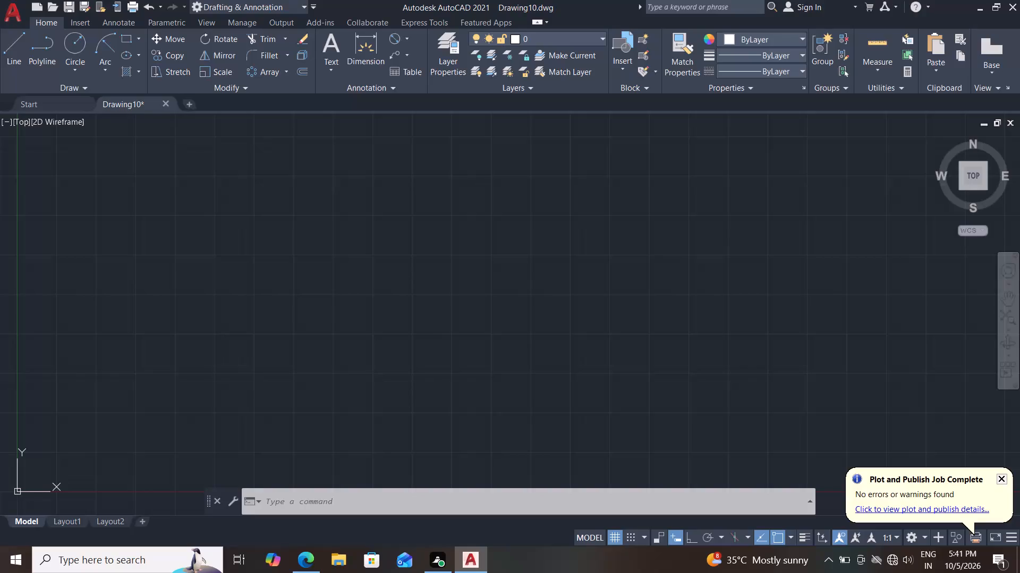
# Begin a line outline with Ortho on, drawing a 50 mm base edge leftward and a 20 mm edge upward.
pyautogui.click(0, 51)
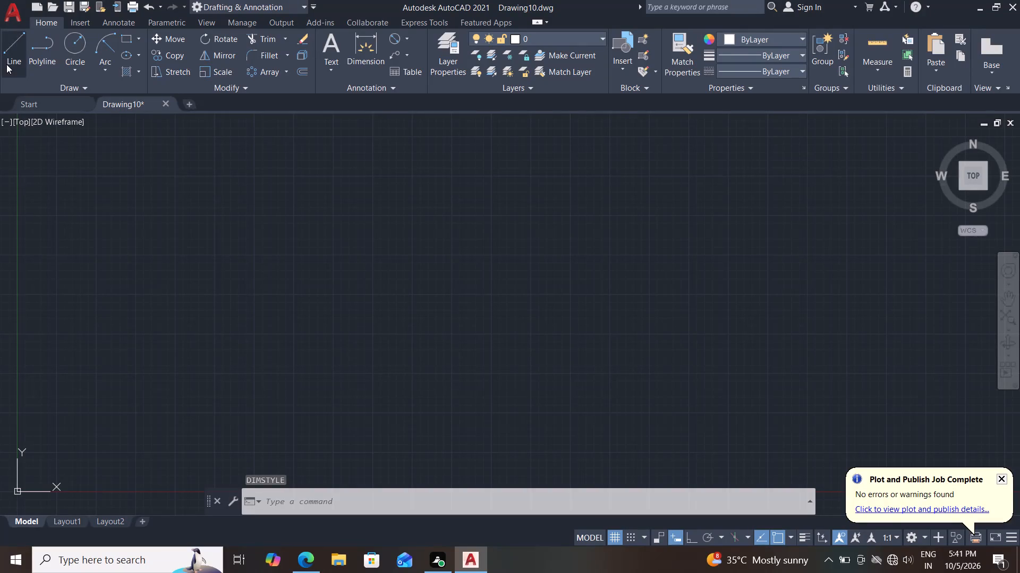
pyautogui.moveTo(21, 57); pyautogui.dragTo(27, 60)
pyautogui.scroll(-3, 472, 420)
pyautogui.click(581, 393)
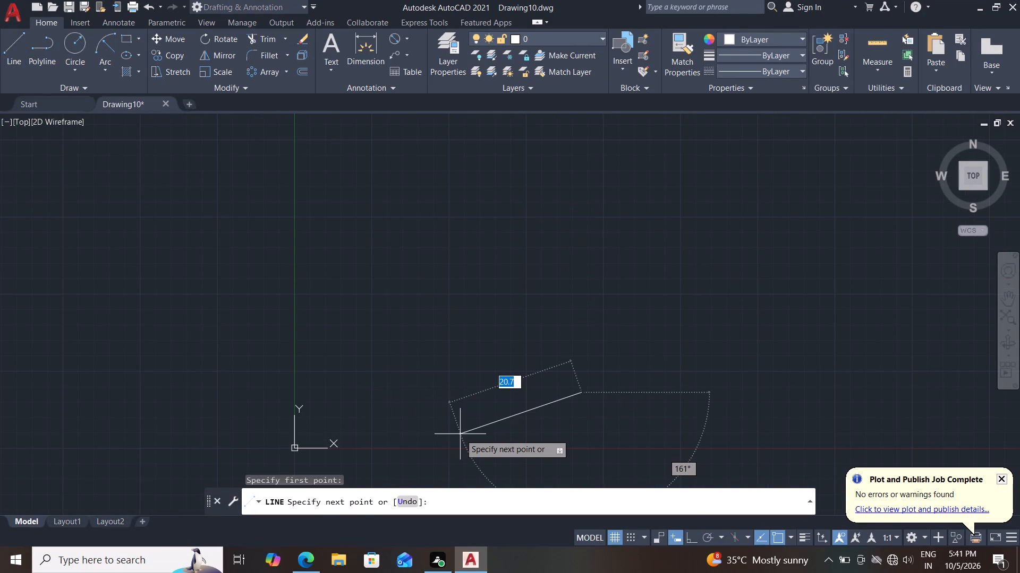
pyautogui.press('F8')
pyautogui.write('50')
pyautogui.press('Return')
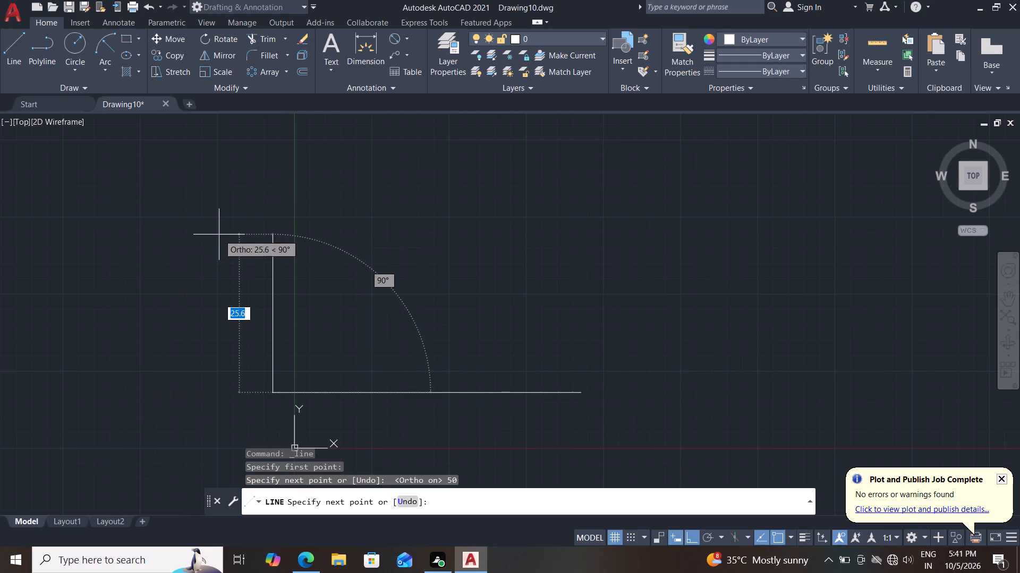
pyautogui.write('20')
pyautogui.press('Return')
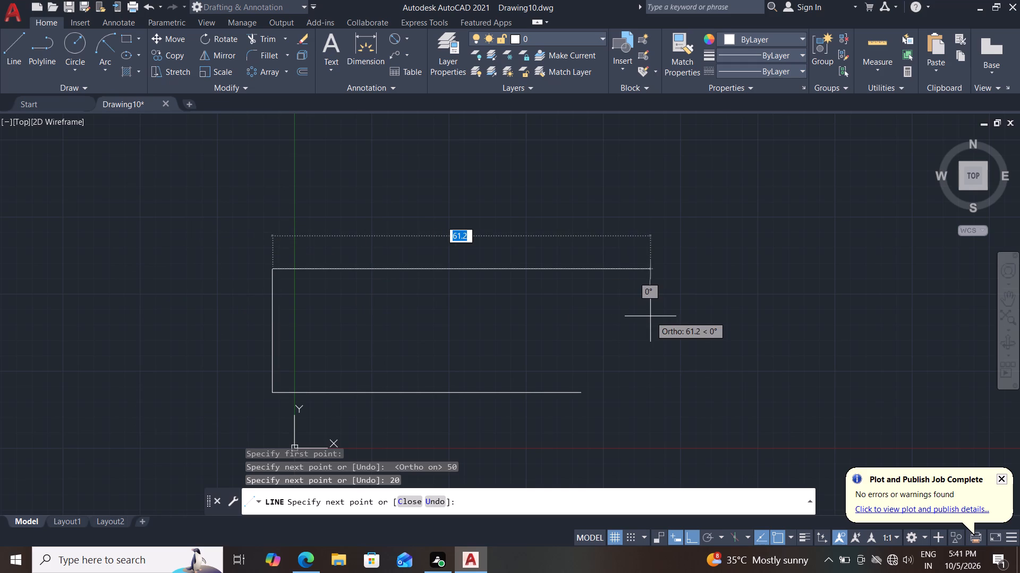
# Continue the outline with segments of 10 mm rightward, 10 mm downward, 15 mm rightward and 25 mm upward, and end the line.
pyautogui.write('10')
pyautogui.press('Return')
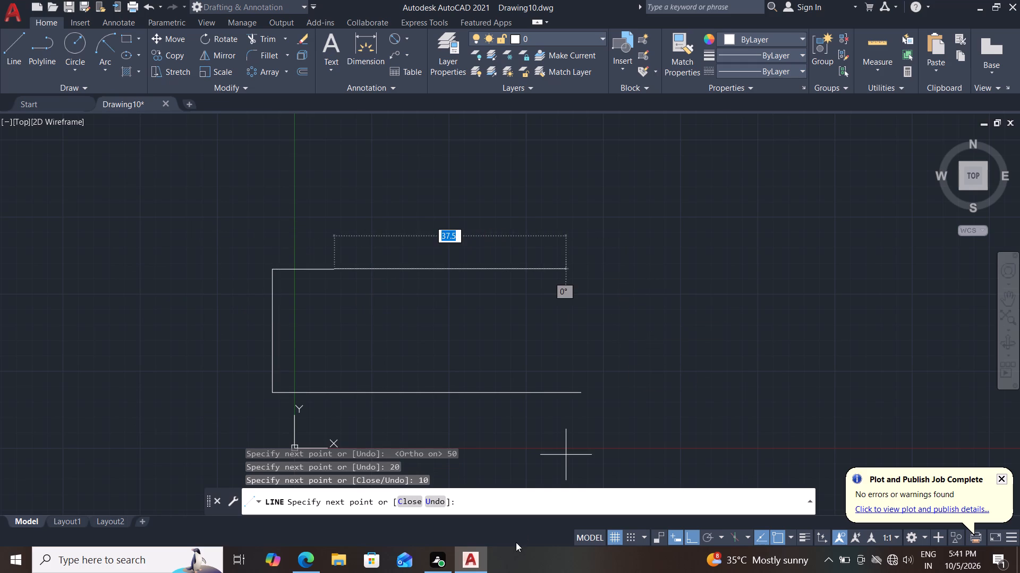
pyautogui.write('10')
pyautogui.press('Return')
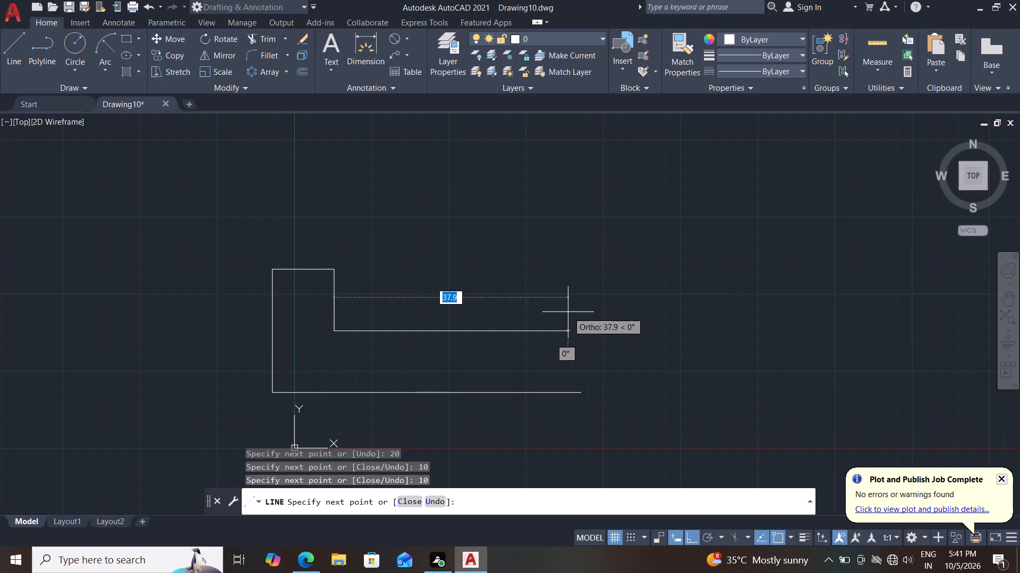
pyautogui.write('15')
pyautogui.press('Return')
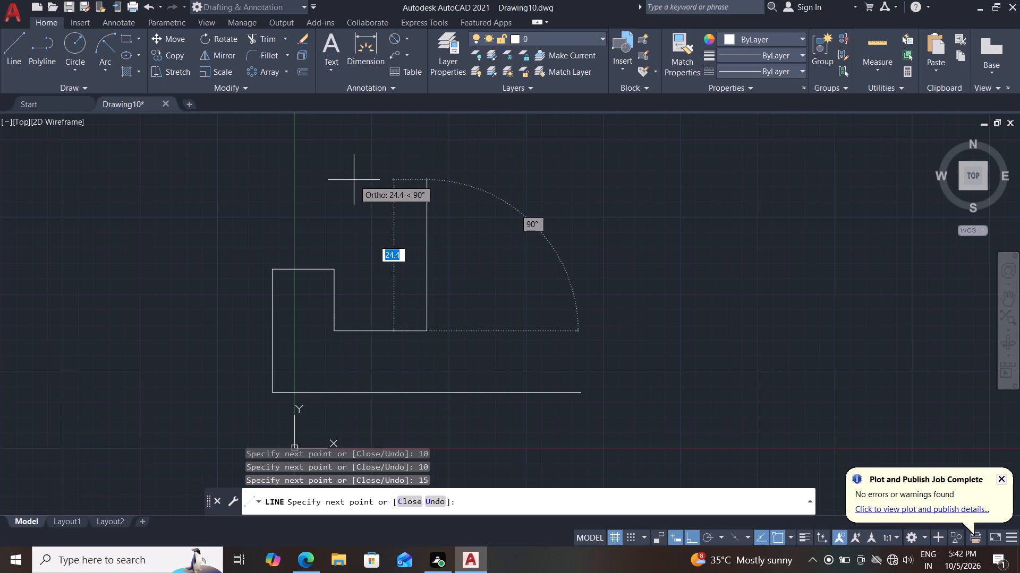
pyautogui.write('25')
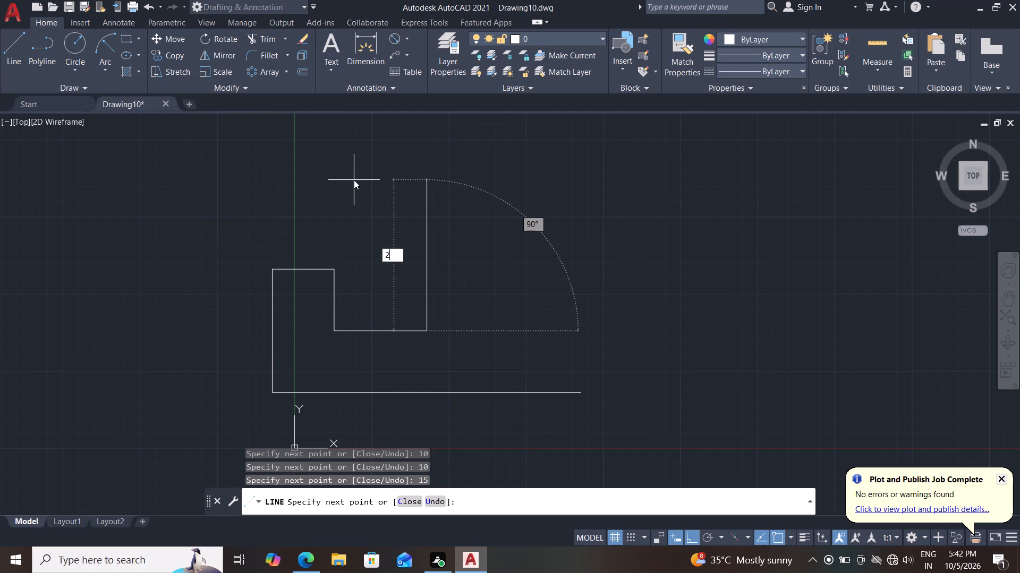
pyautogui.press('Return')
pyautogui.press('Escape')
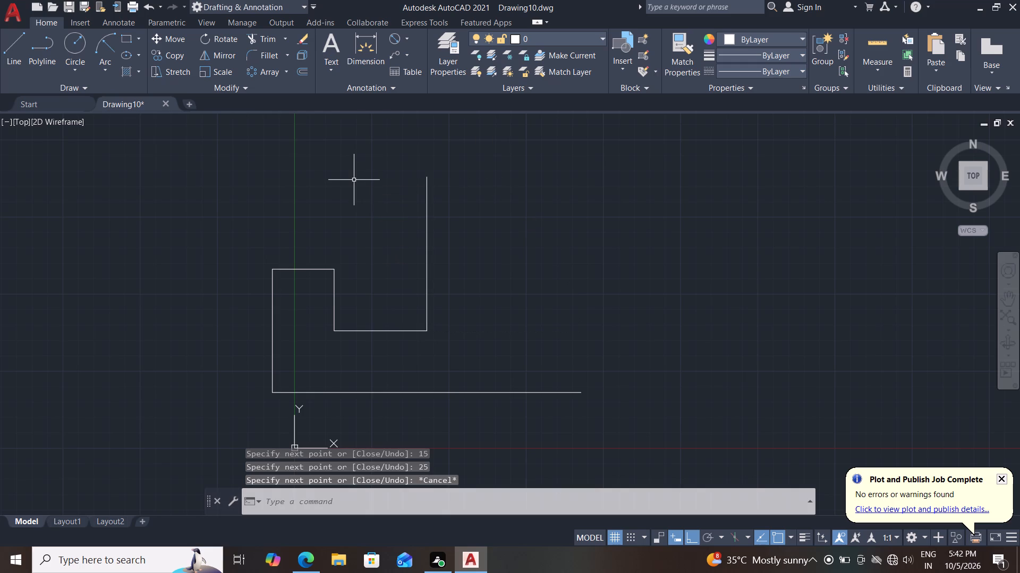
# Draw a circle of radius 10 mm tangent to the 15 mm horizontal segment and the 25 mm vertical segment.
pyautogui.click(87, 77)
pyautogui.click(100, 205)
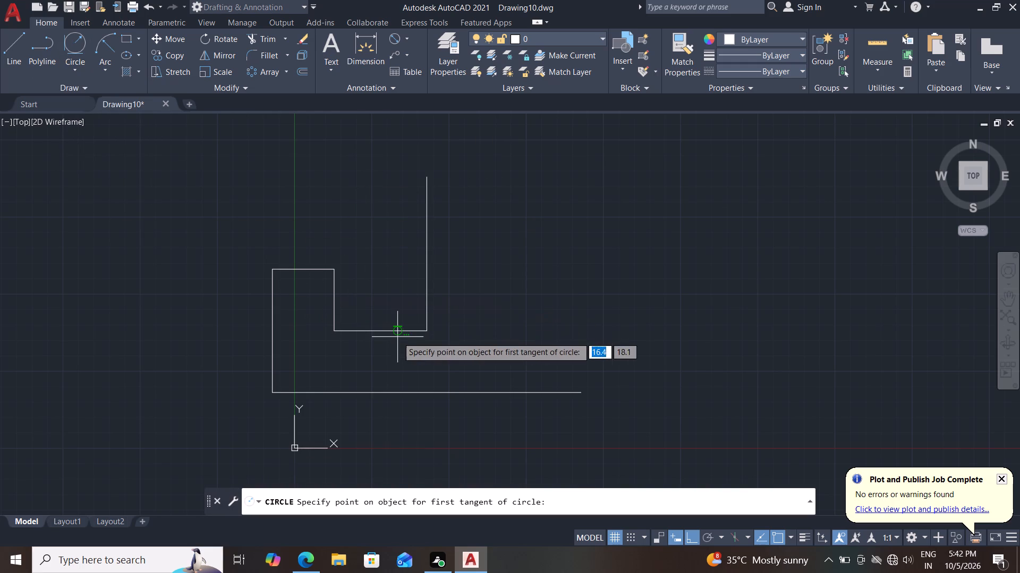
pyautogui.click(397, 337)
pyautogui.click(422, 313)
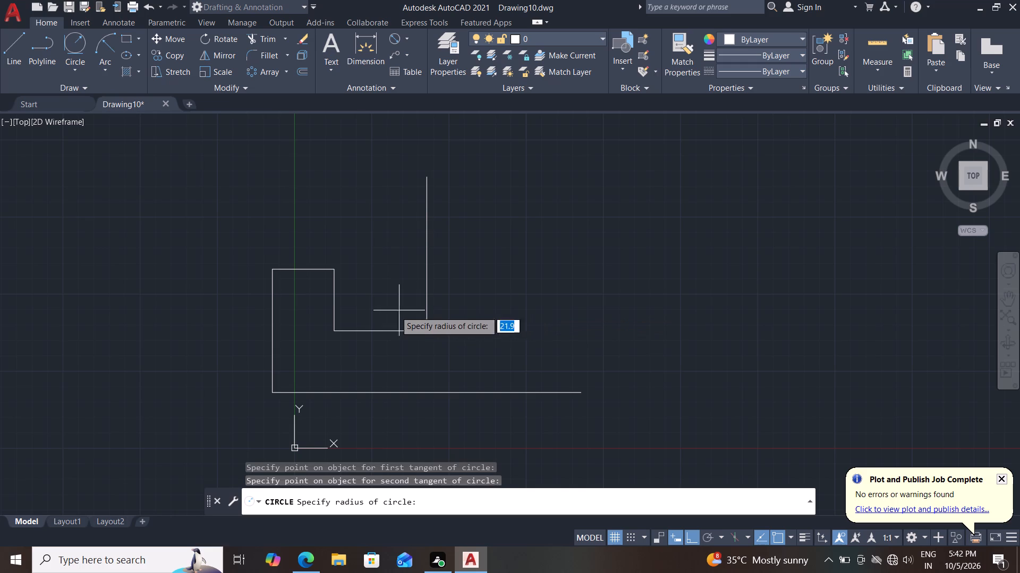
pyautogui.write('10')
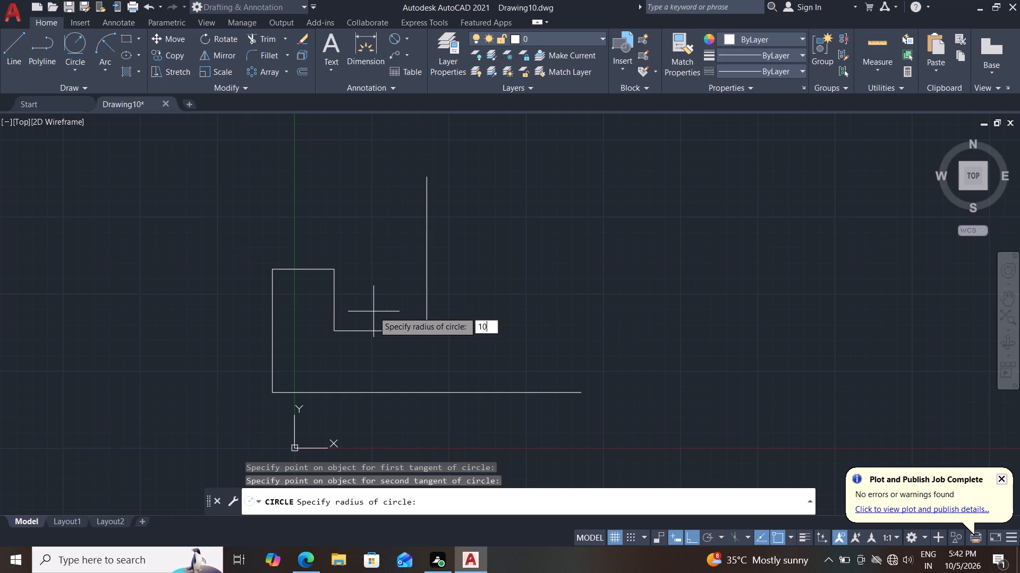
pyautogui.press('Return')
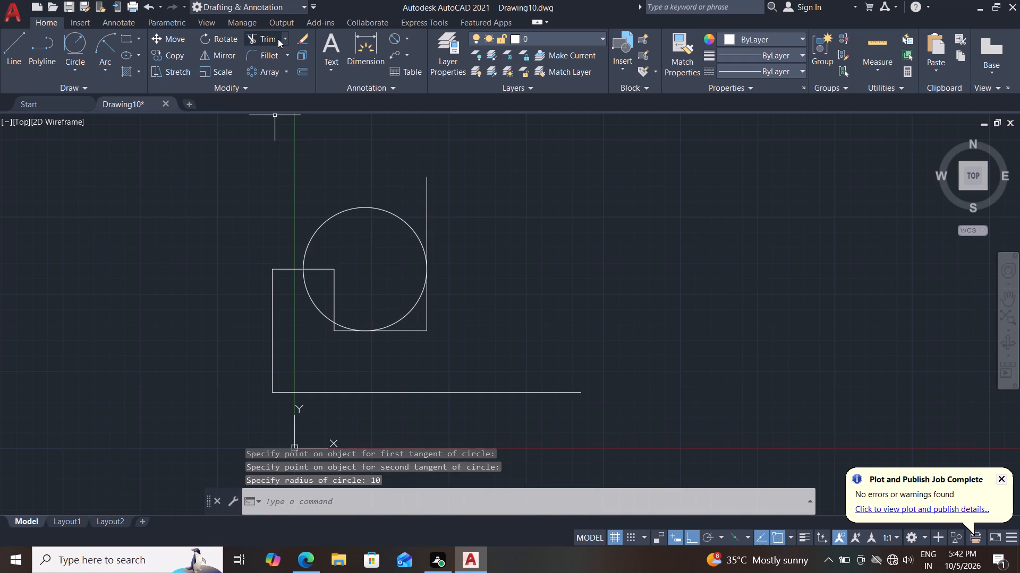
# Trim the circle to the rounded corner arc, removing the square corner outside it and the vertical line above it.
pyautogui.click(278, 39)
pyautogui.moveTo(353, 154); pyautogui.dragTo(358, 263)
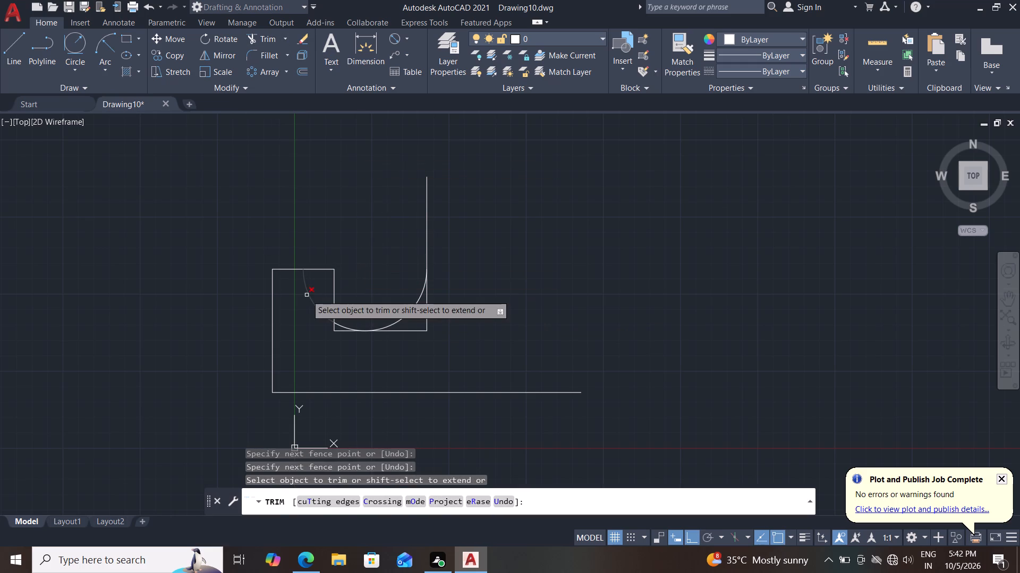
pyautogui.click(307, 295)
pyautogui.scroll(2, 340, 351)
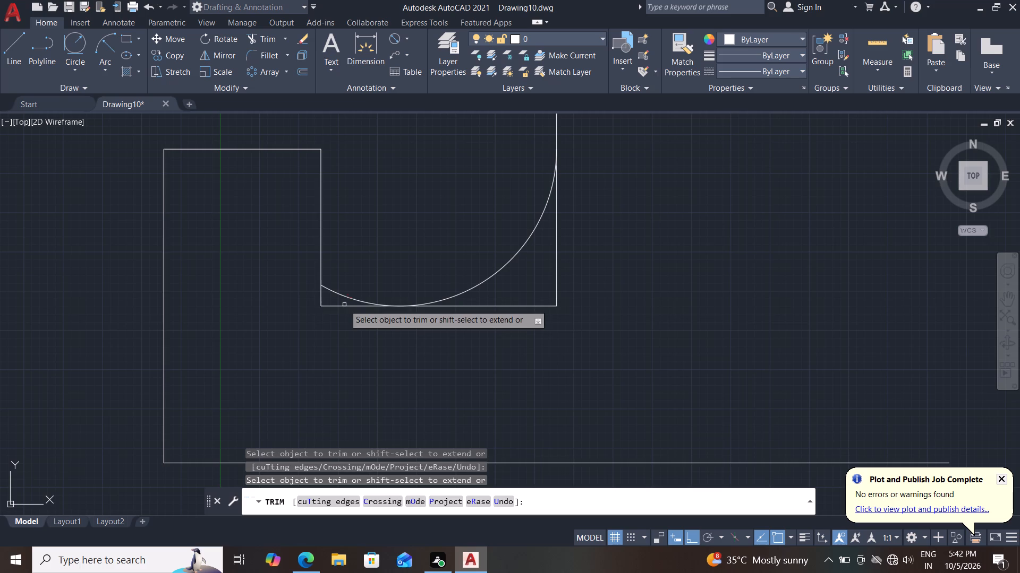
pyautogui.click(344, 294)
pyautogui.moveTo(447, 349); pyautogui.dragTo(444, 375, button='middle')
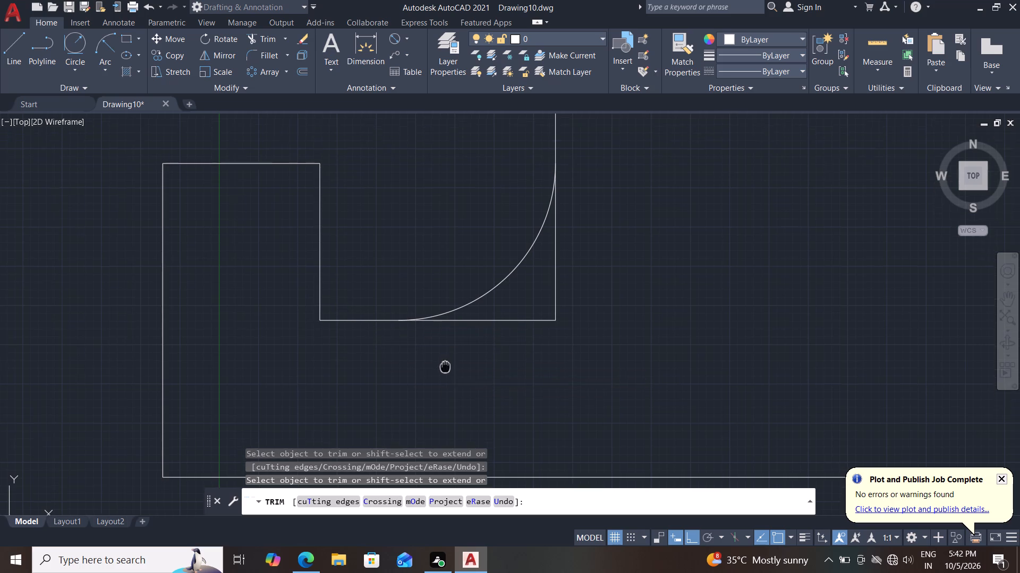
pyautogui.moveTo(444, 375); pyautogui.dragTo(433, 413, button='middle')
pyautogui.moveTo(434, 401); pyautogui.dragTo(612, 318)
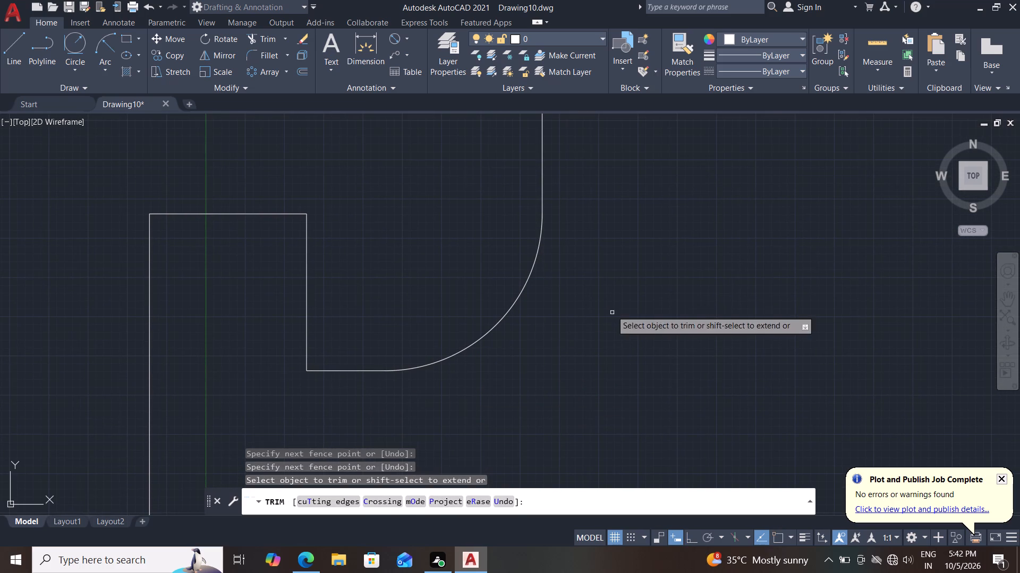
pyautogui.moveTo(578, 152); pyautogui.dragTo(501, 156)
pyautogui.scroll(-2, 670, 223)
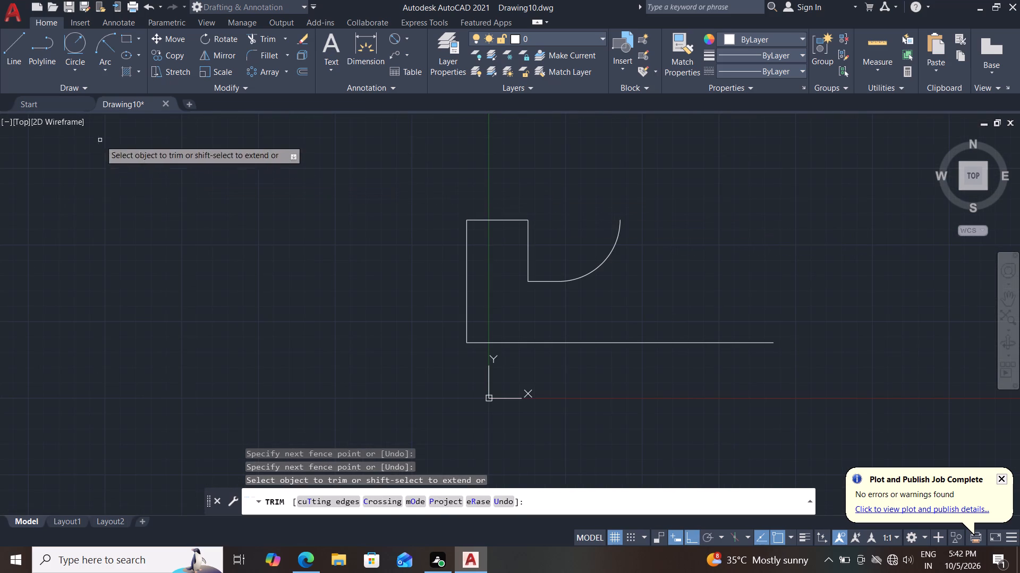
# Draw a 21.3 mm vertical line upward from the upper end of the corner arc.
pyautogui.moveTo(20, 55); pyautogui.dragTo(31, 74)
pyautogui.moveTo(695, 282); pyautogui.dragTo(678, 335, button='middle')
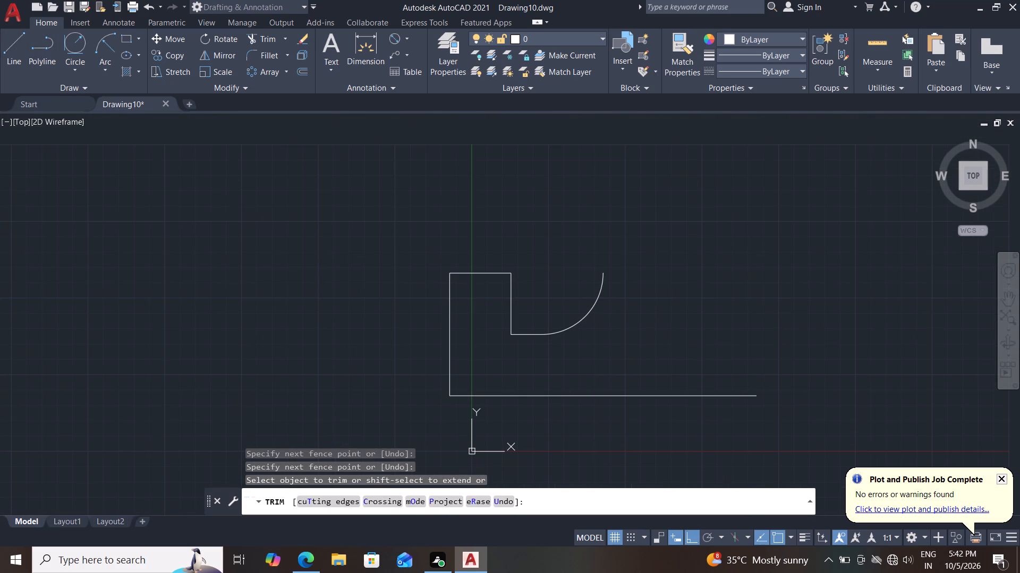
pyautogui.click(2, 51)
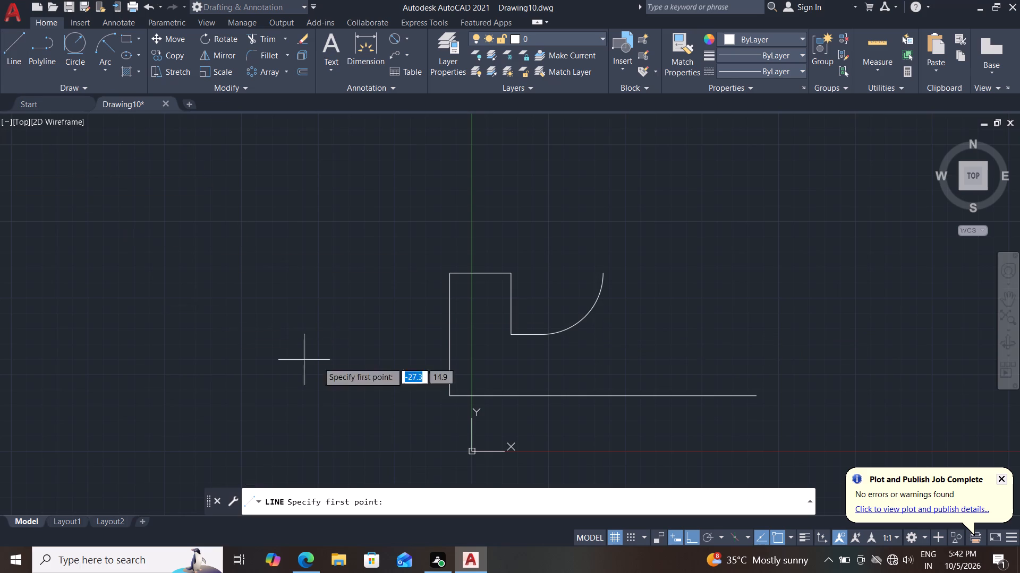
pyautogui.moveTo(609, 272); pyautogui.dragTo(602, 261)
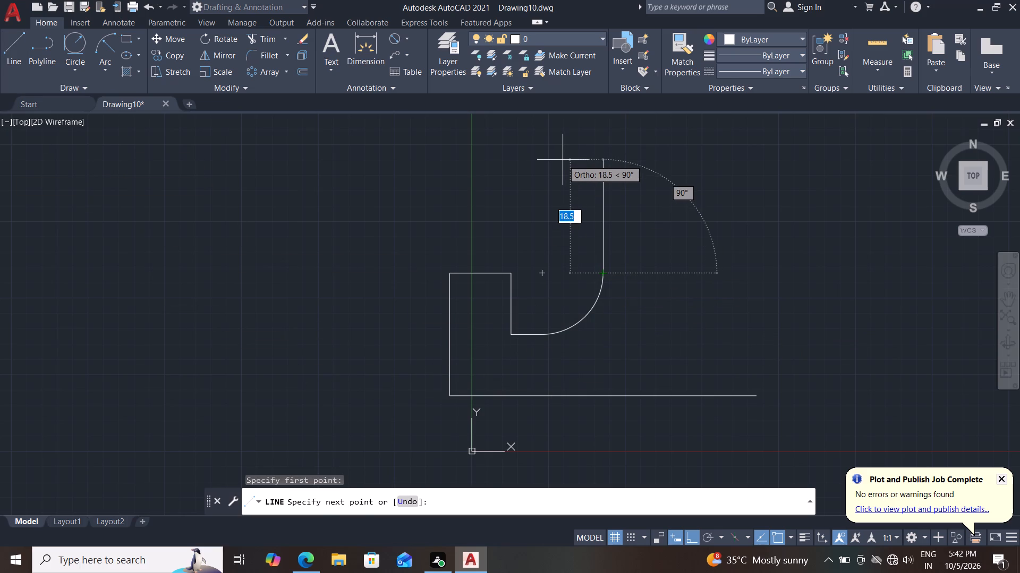
pyautogui.write('21')
pyautogui.write('.3')
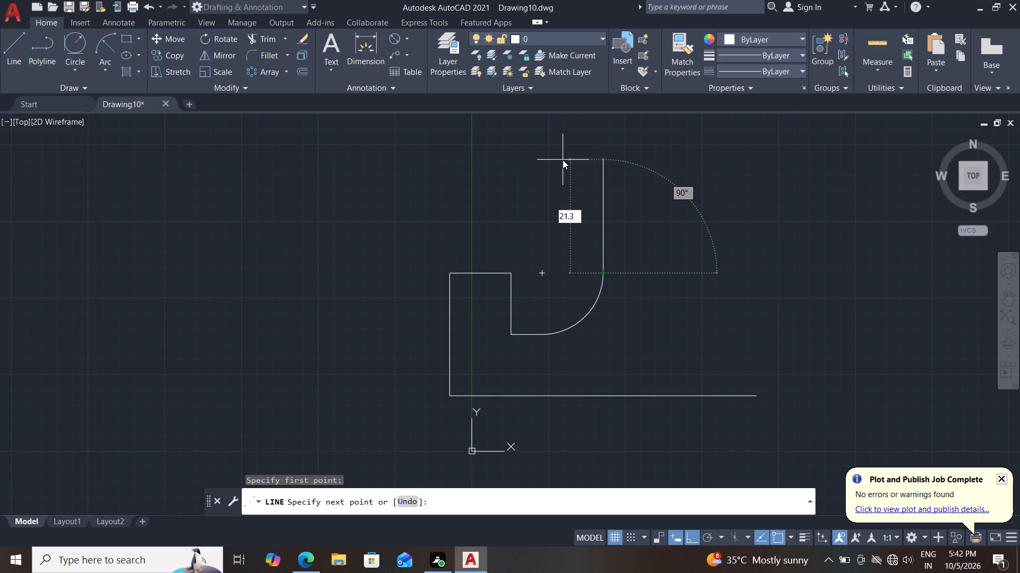
pyautogui.press('Return')
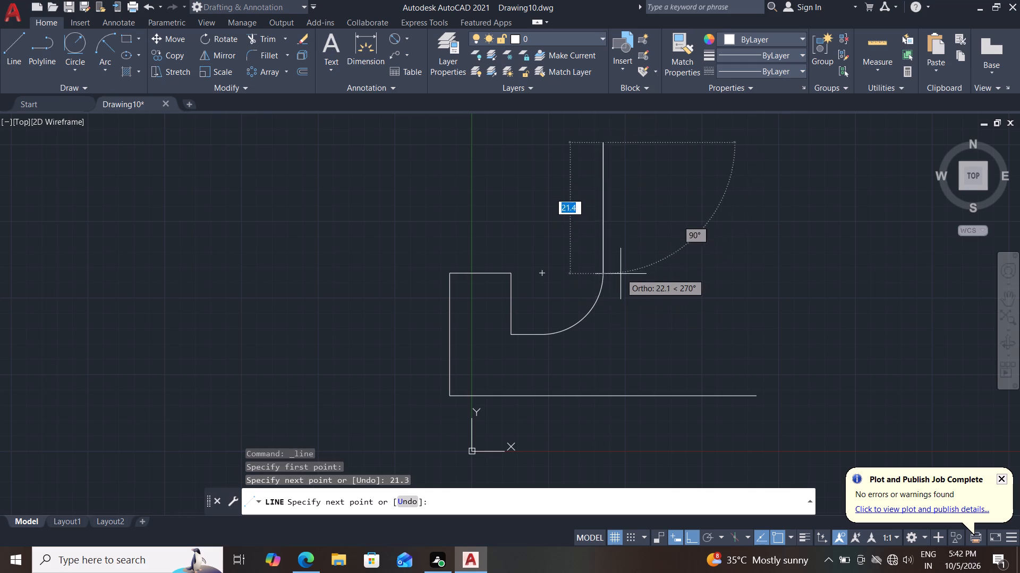
# Add an 18 mm line sloping up to the right at about 45° with Ortho off.
pyautogui.moveTo(620, 270); pyautogui.dragTo(577, 397, button='middle')
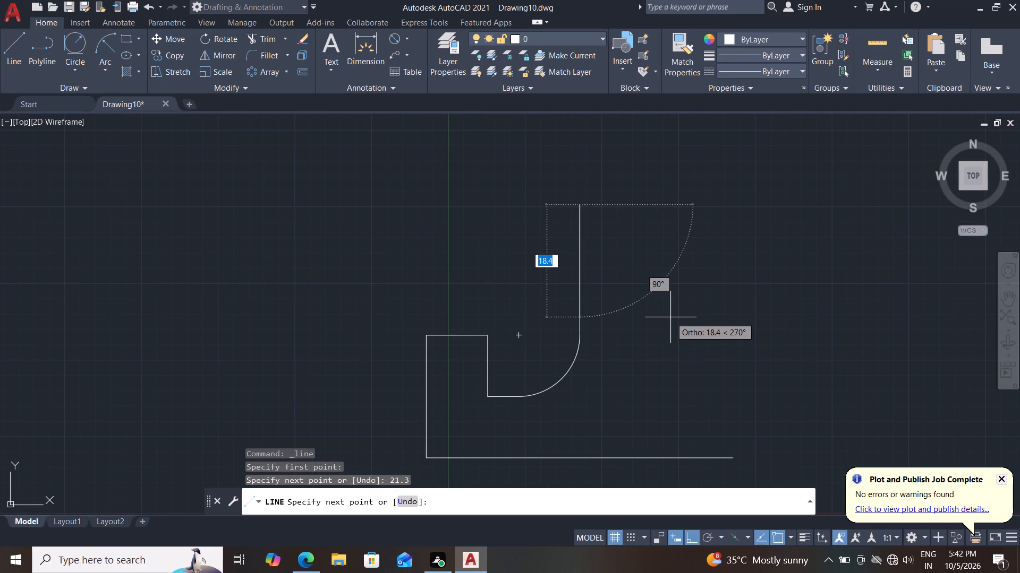
pyautogui.scroll(-1, 672, 317)
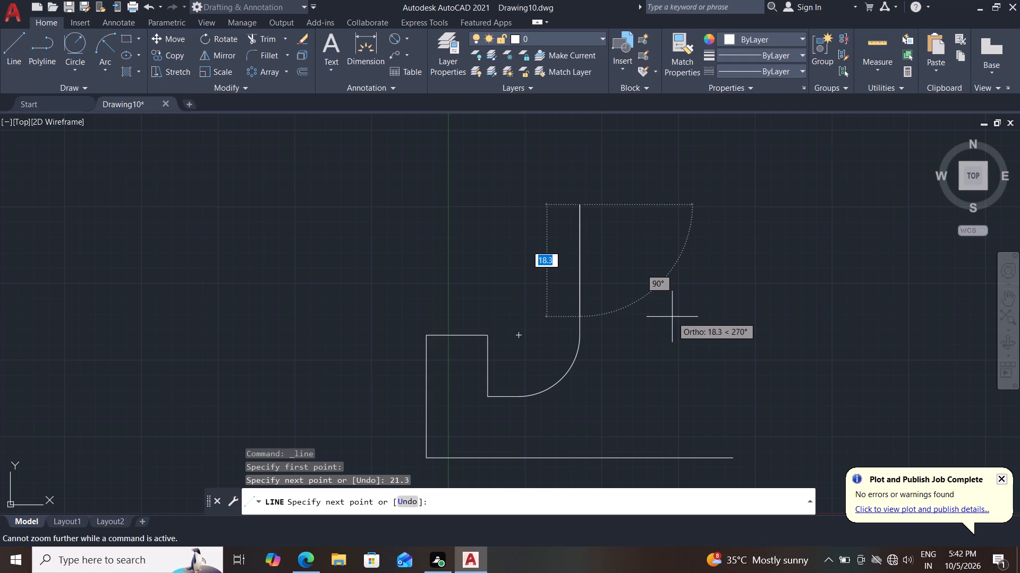
pyautogui.scroll(-1, 672, 317)
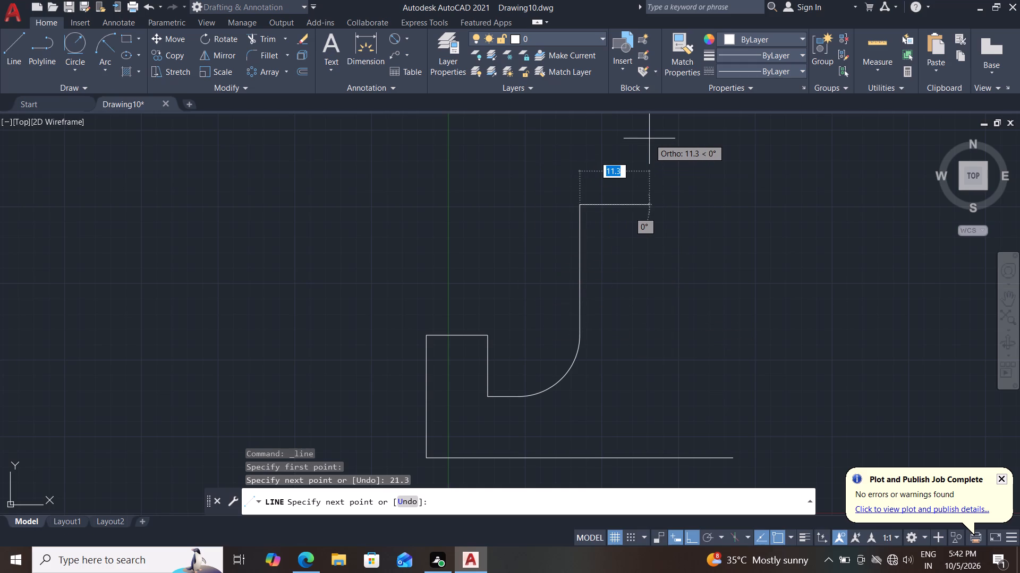
pyautogui.press('1')
pyautogui.press('8')
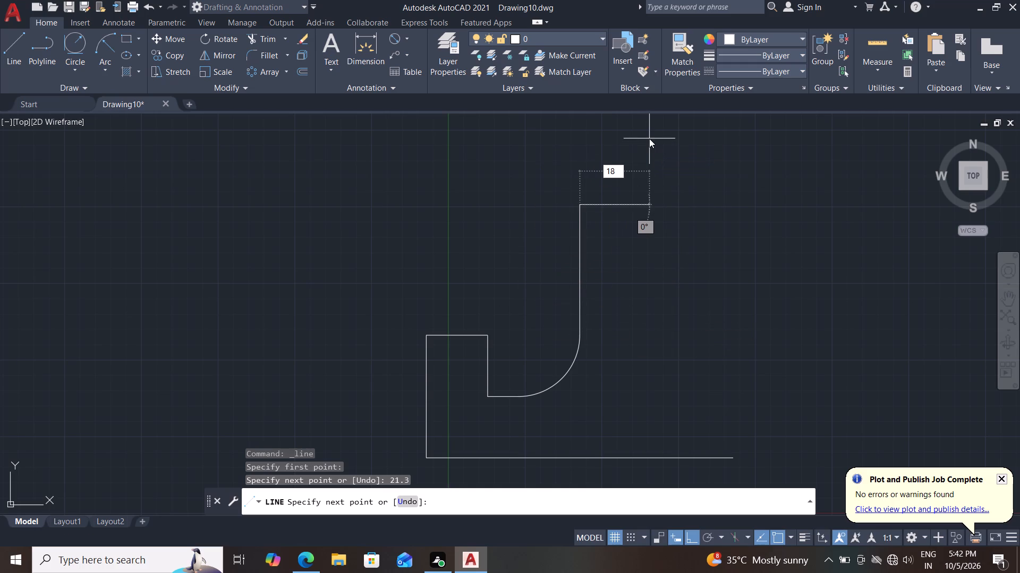
pyautogui.press('Tab')
pyautogui.press('F8')
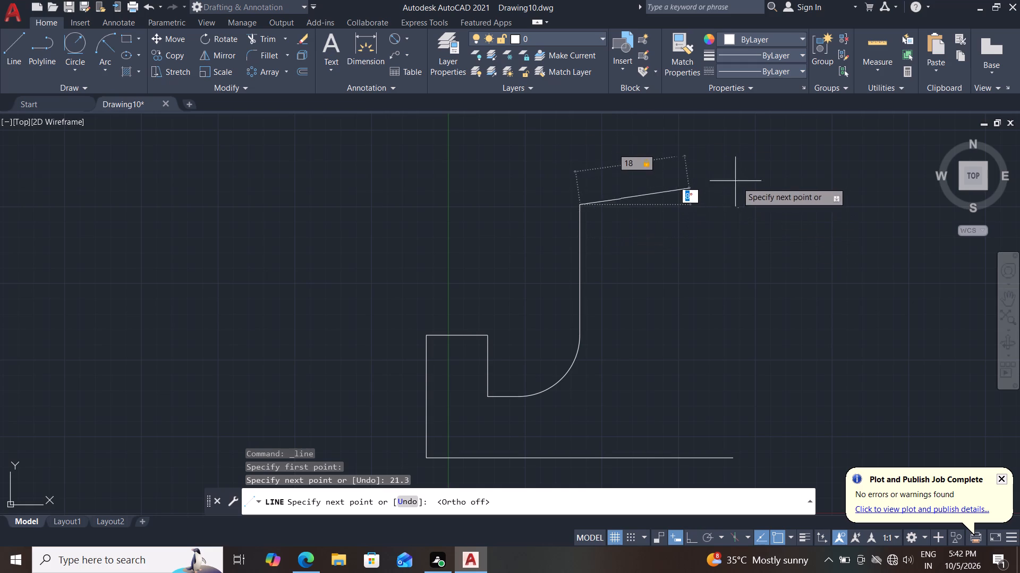
pyautogui.click(623, 160)
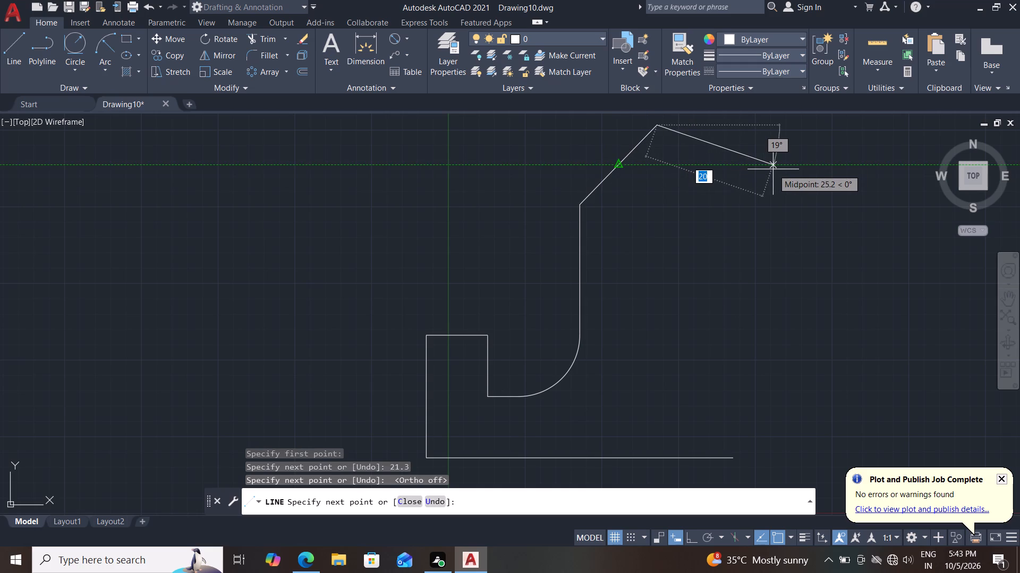
# Turn Ortho back on, add a 15 mm horizontal segment rightward from the slope's upper end, and end the line.
pyautogui.press('F8')
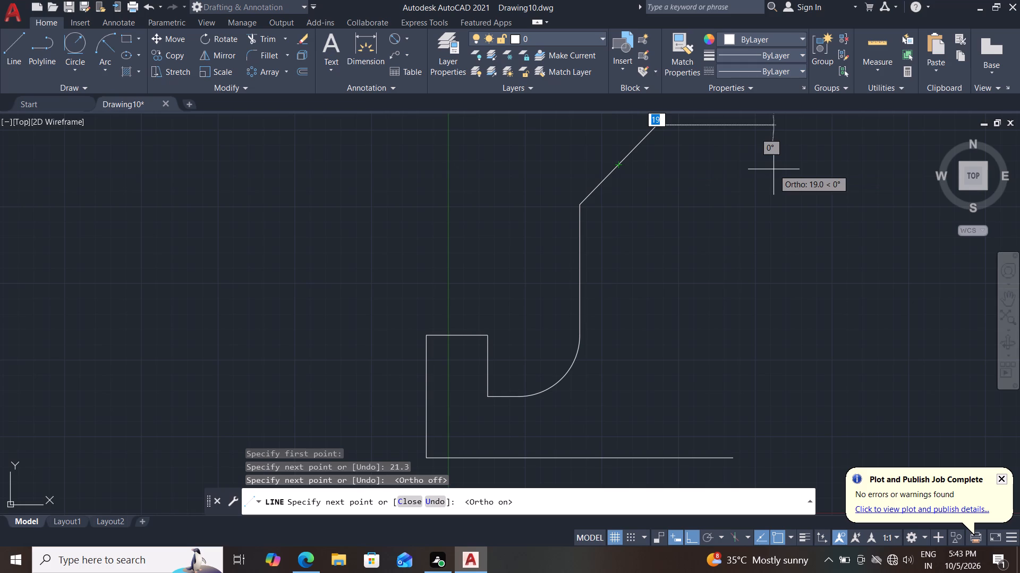
pyautogui.write('15')
pyautogui.press('Return')
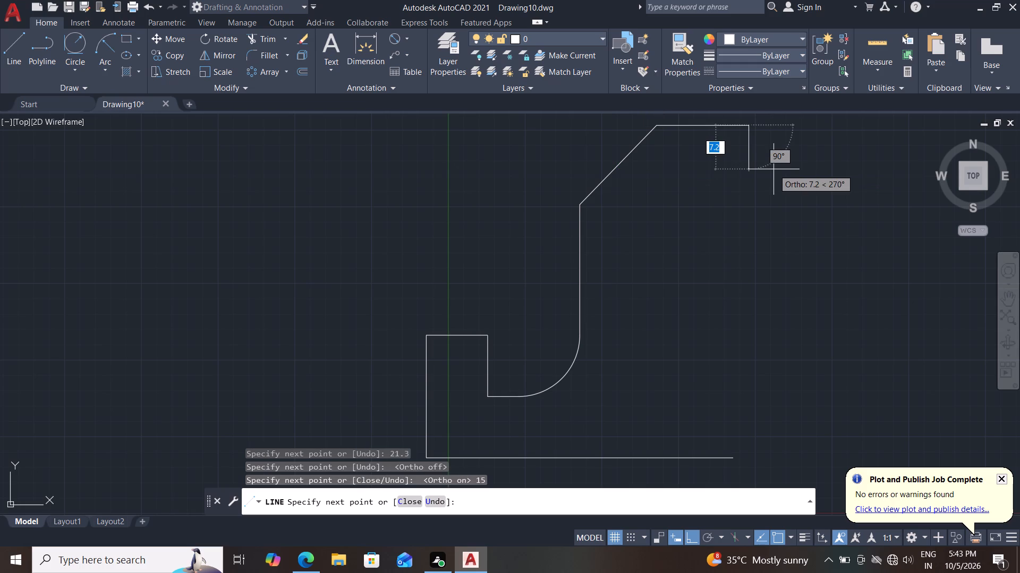
pyautogui.press('Escape')
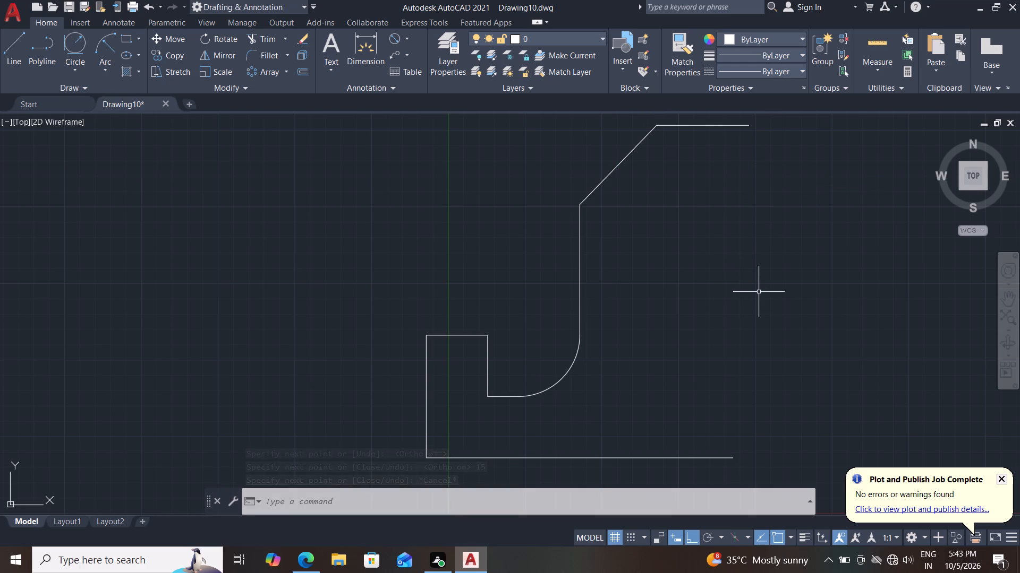
# Add an angular dimension between the sloped line and the top horizontal line, placed inside the bend.
pyautogui.moveTo(759, 292); pyautogui.dragTo(710, 295, button='middle')
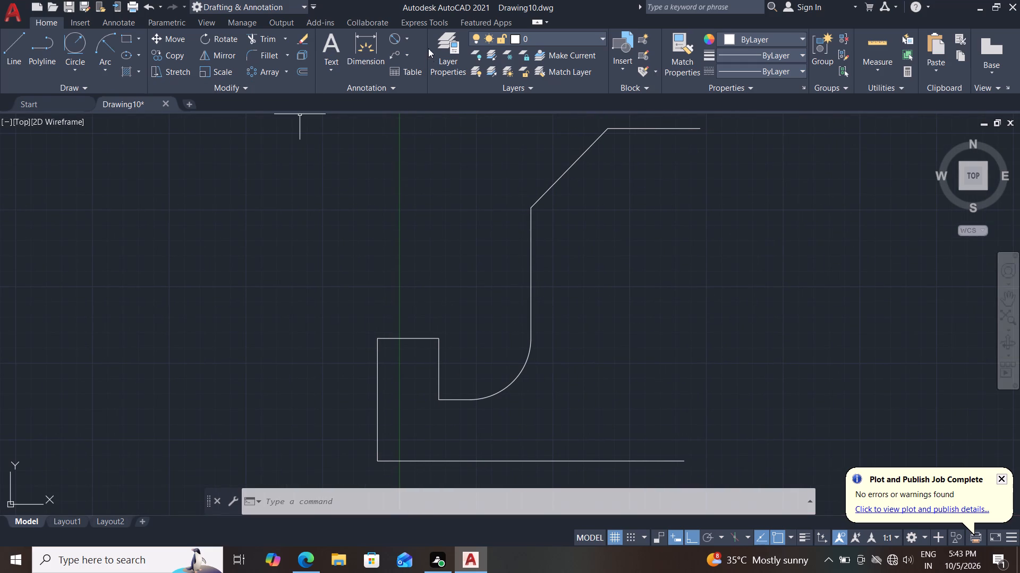
pyautogui.click(407, 34)
pyautogui.click(430, 113)
pyautogui.moveTo(670, 277); pyautogui.dragTo(636, 346, button='middle')
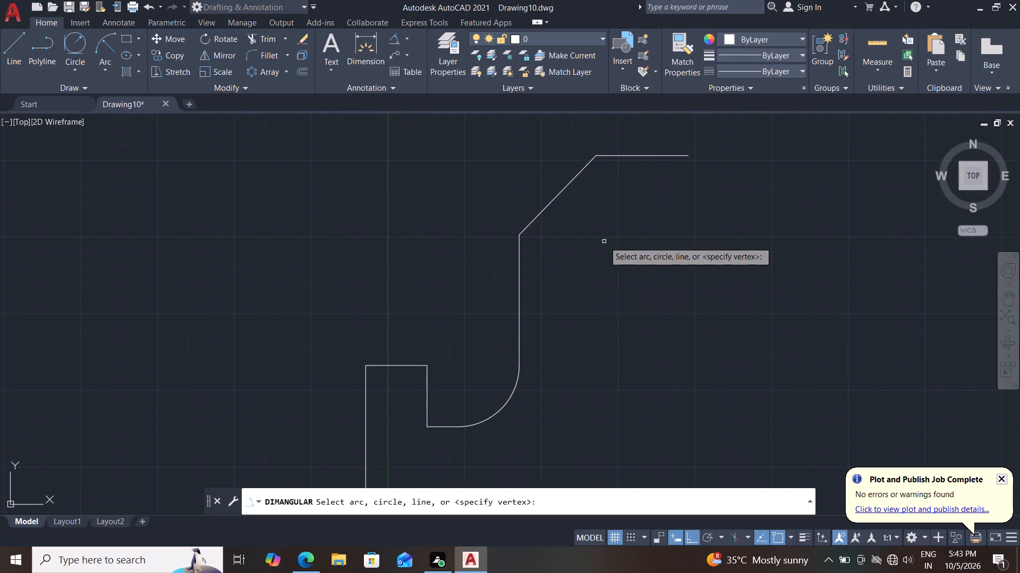
pyautogui.moveTo(600, 256); pyautogui.dragTo(590, 285, button='middle')
pyautogui.moveTo(563, 203); pyautogui.dragTo(567, 201)
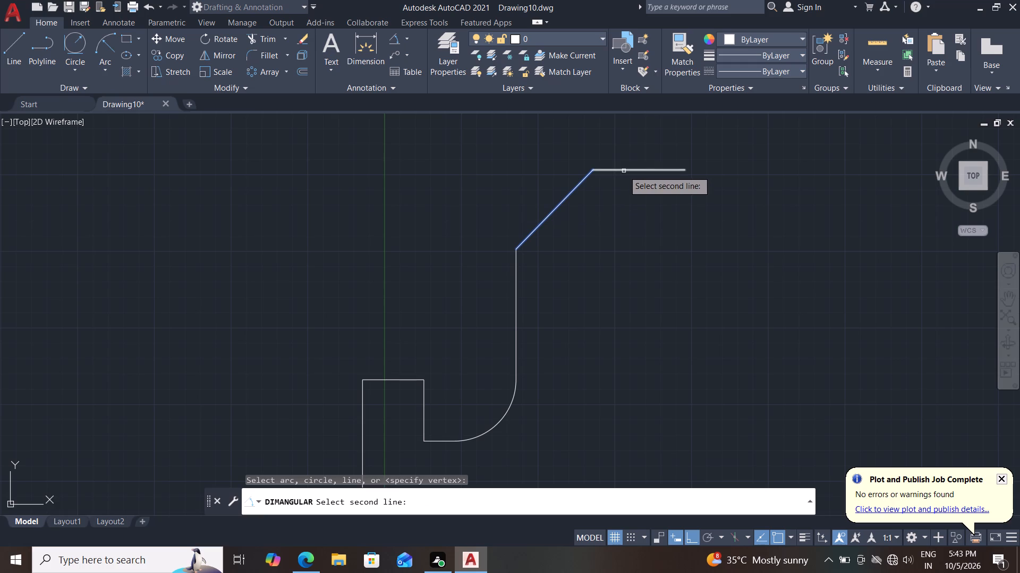
pyautogui.click(624, 171)
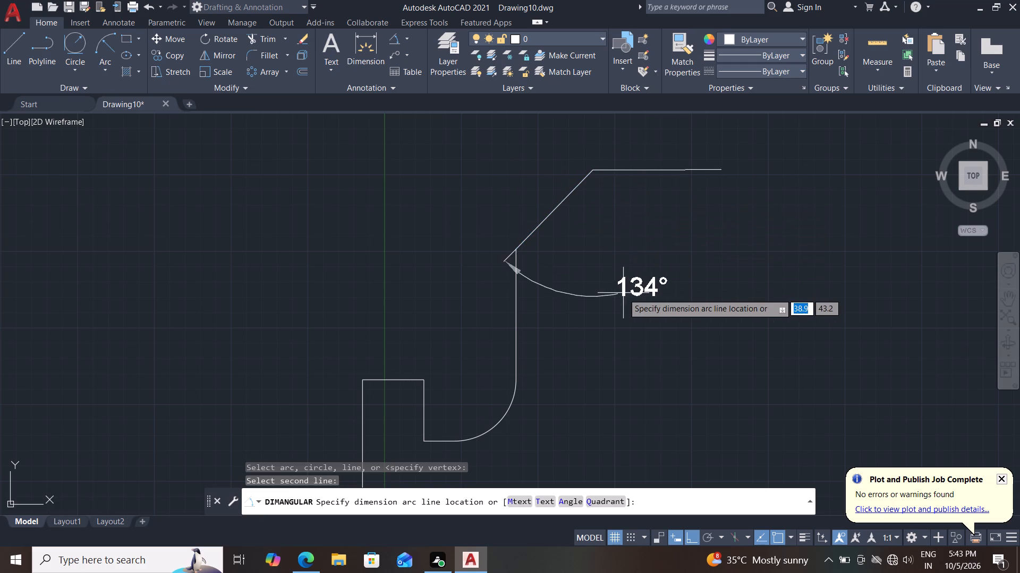
pyautogui.click(614, 188)
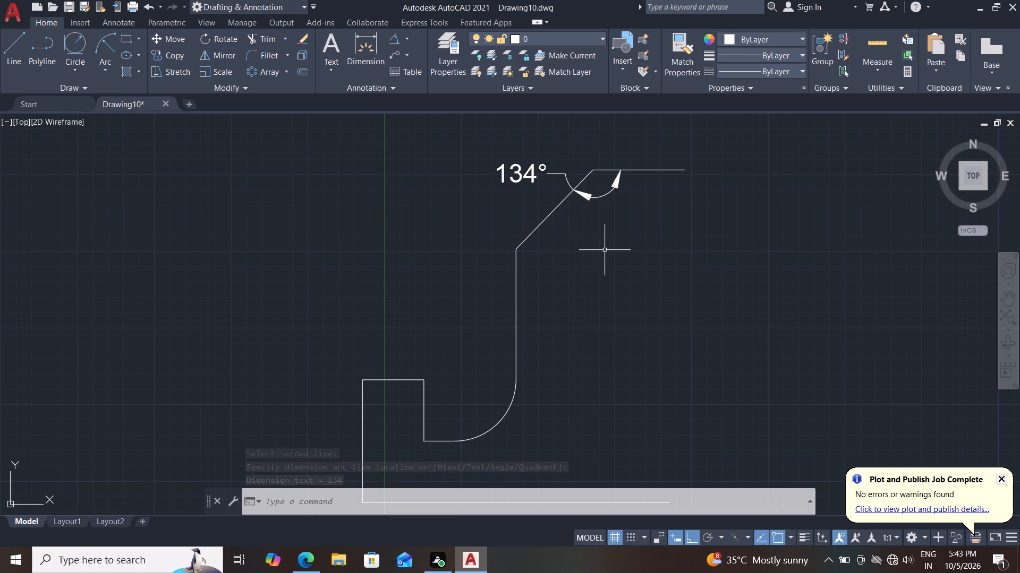
pyautogui.moveTo(605, 247); pyautogui.dragTo(605, 291, button='middle')
pyautogui.scroll(-1, 605, 285)
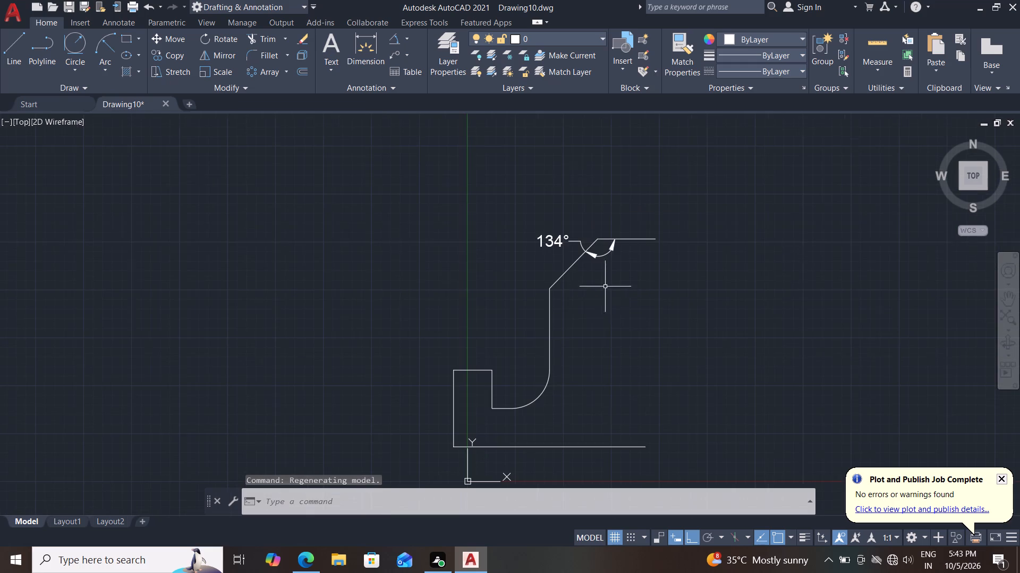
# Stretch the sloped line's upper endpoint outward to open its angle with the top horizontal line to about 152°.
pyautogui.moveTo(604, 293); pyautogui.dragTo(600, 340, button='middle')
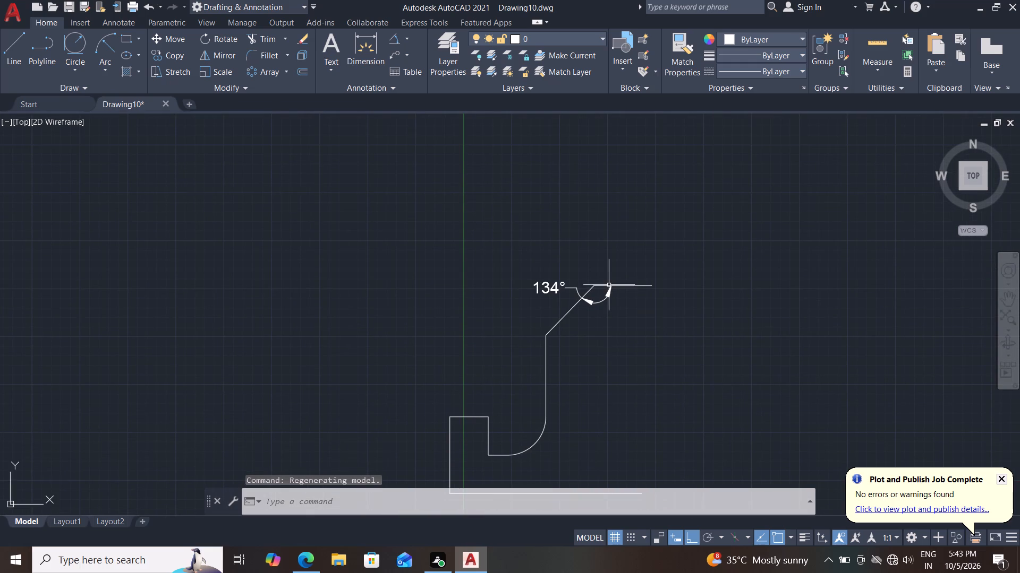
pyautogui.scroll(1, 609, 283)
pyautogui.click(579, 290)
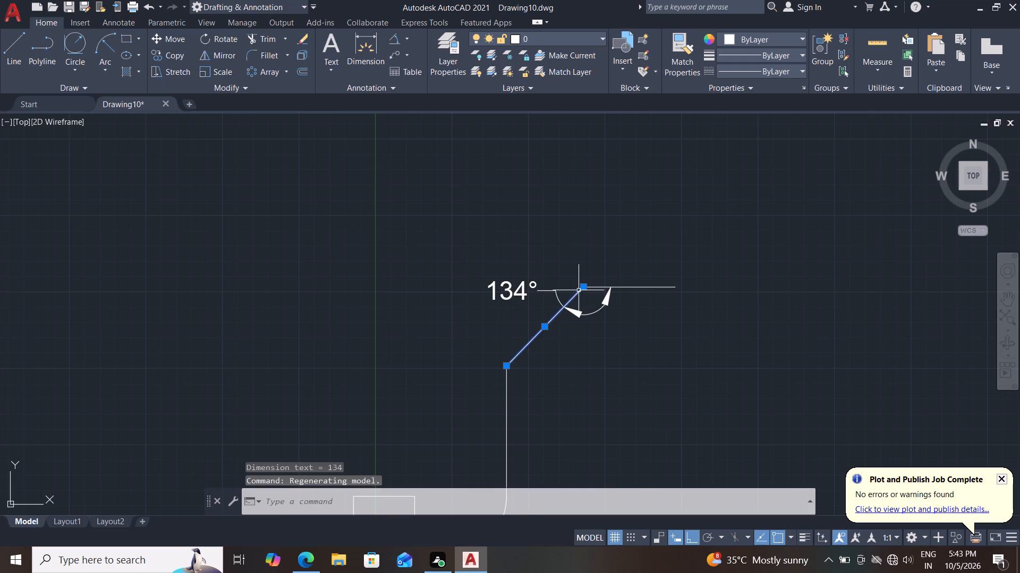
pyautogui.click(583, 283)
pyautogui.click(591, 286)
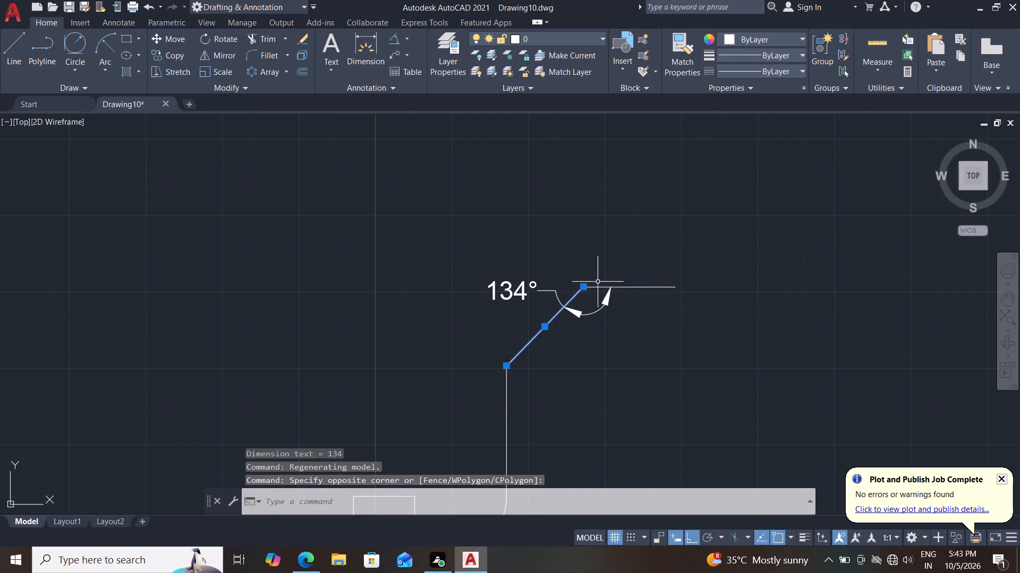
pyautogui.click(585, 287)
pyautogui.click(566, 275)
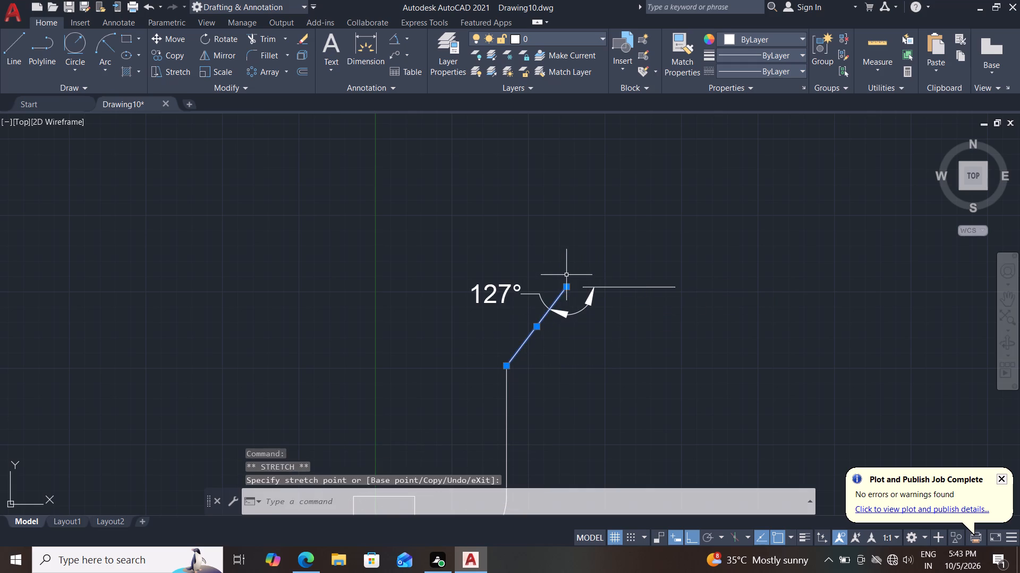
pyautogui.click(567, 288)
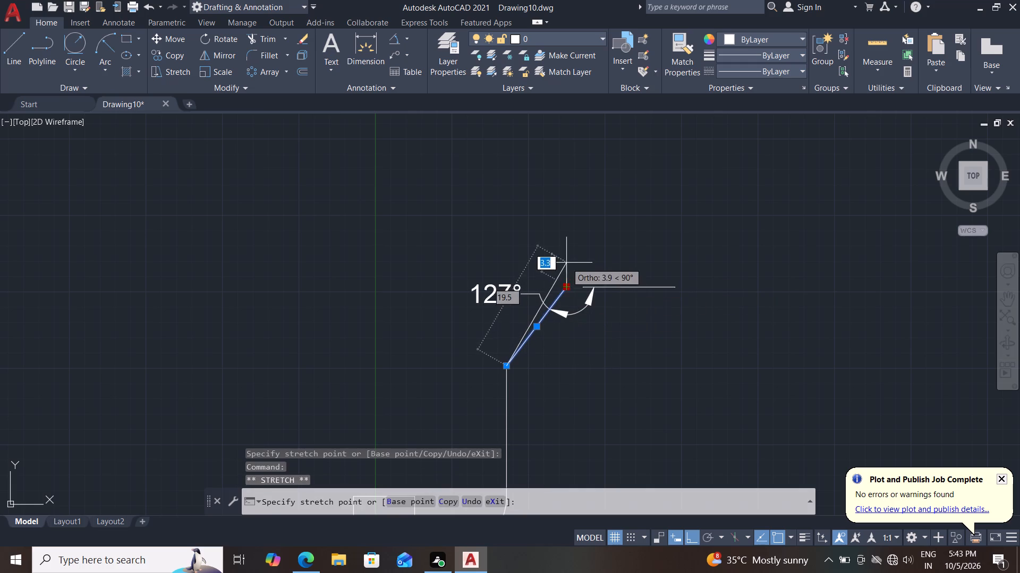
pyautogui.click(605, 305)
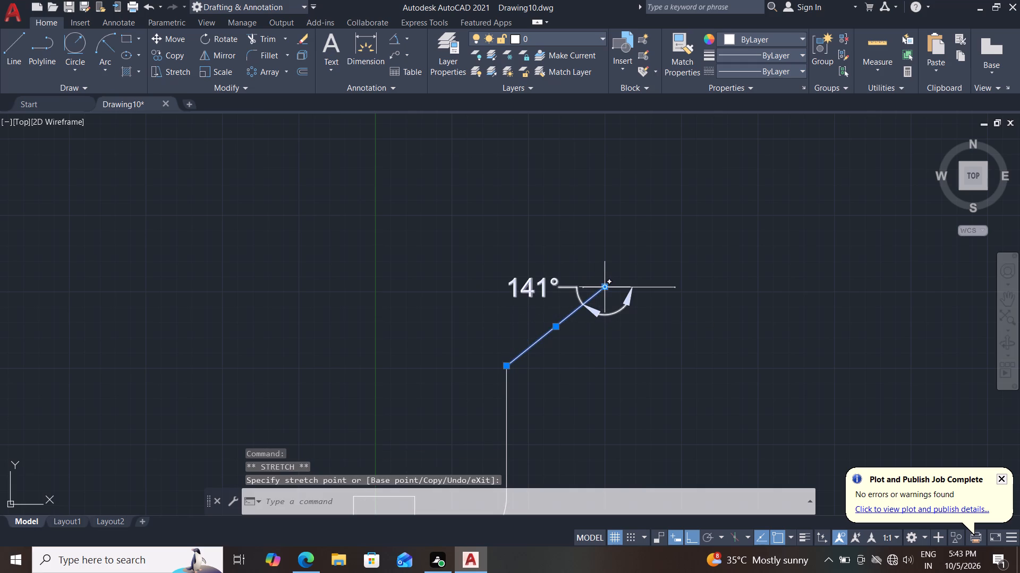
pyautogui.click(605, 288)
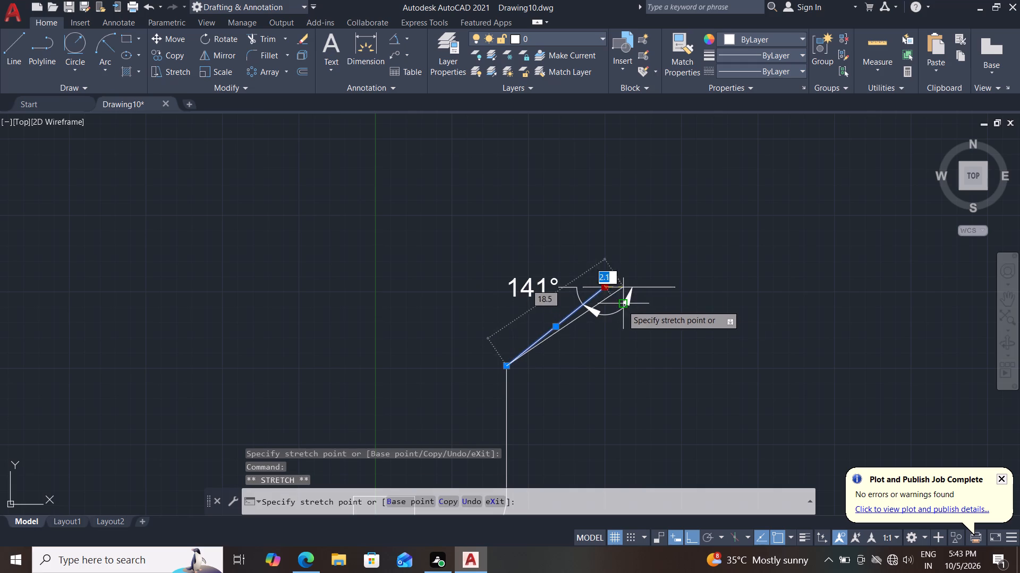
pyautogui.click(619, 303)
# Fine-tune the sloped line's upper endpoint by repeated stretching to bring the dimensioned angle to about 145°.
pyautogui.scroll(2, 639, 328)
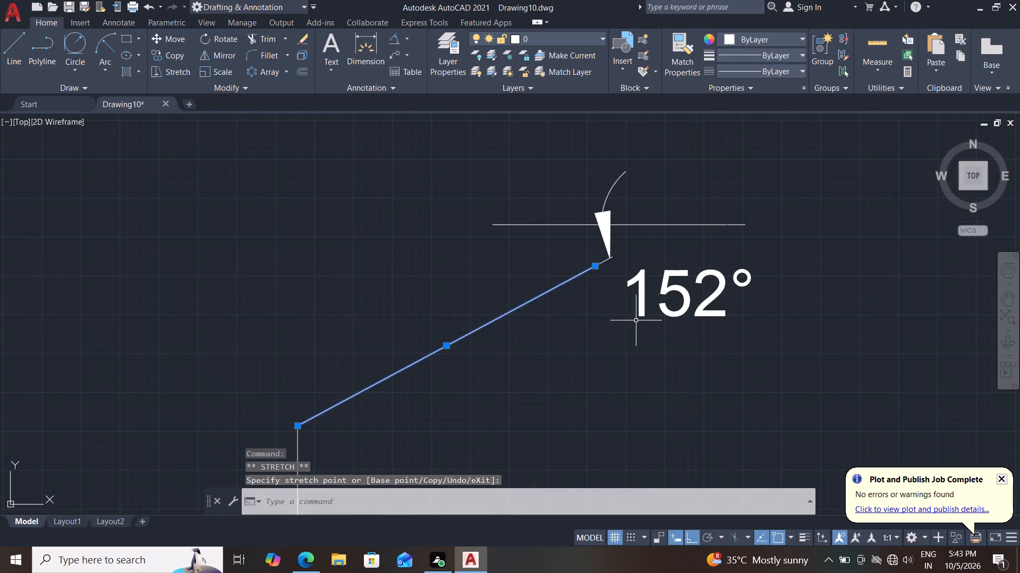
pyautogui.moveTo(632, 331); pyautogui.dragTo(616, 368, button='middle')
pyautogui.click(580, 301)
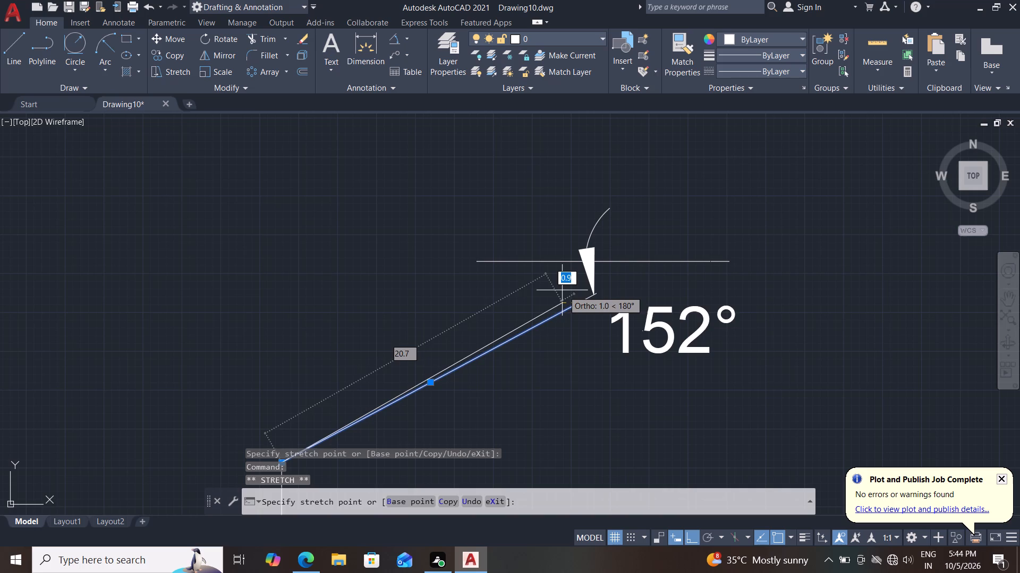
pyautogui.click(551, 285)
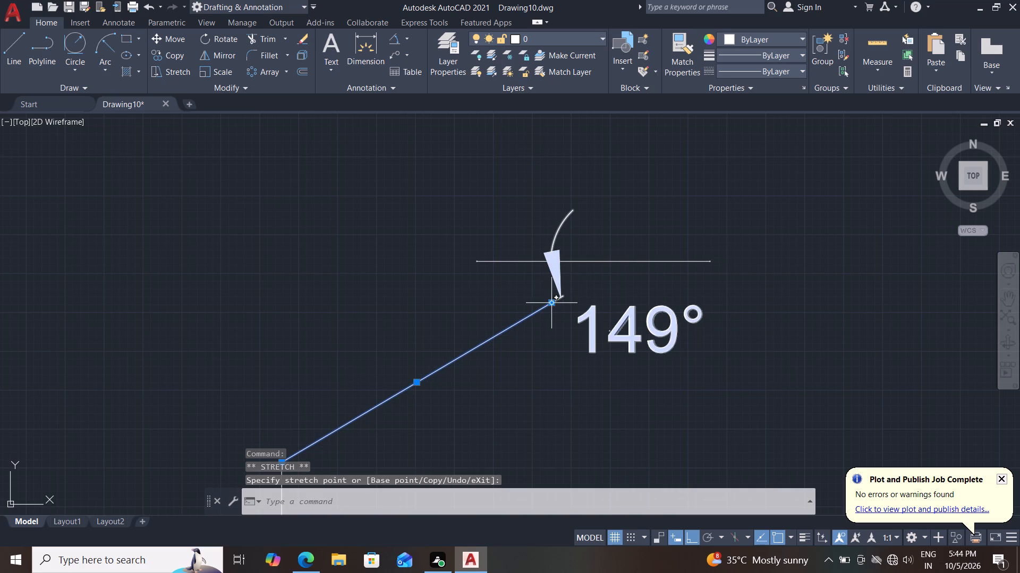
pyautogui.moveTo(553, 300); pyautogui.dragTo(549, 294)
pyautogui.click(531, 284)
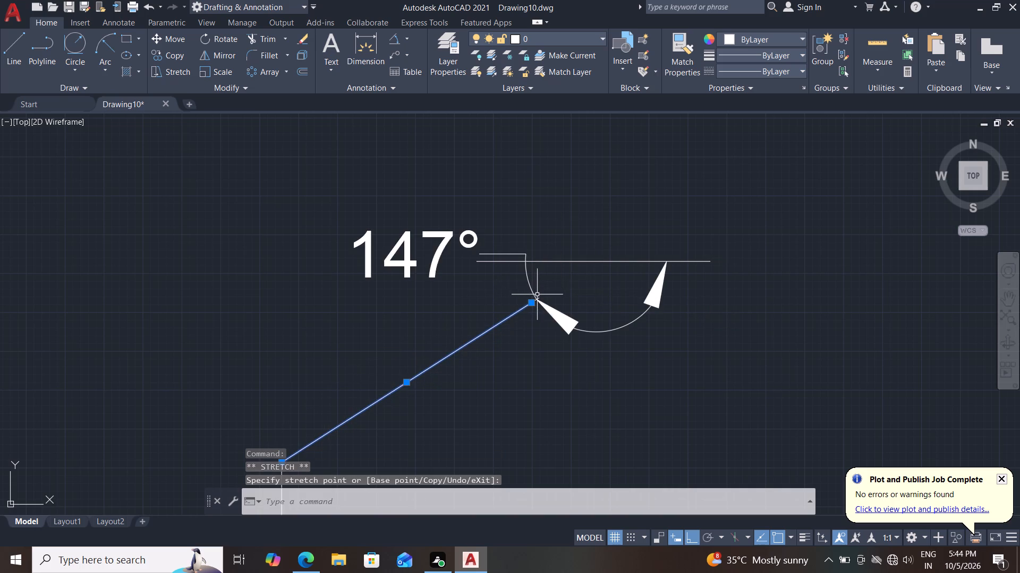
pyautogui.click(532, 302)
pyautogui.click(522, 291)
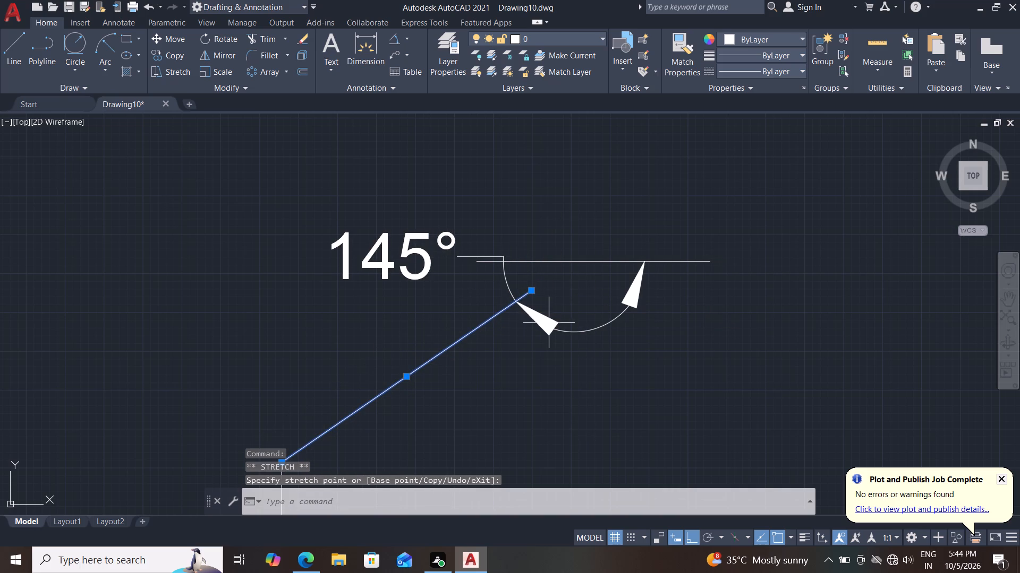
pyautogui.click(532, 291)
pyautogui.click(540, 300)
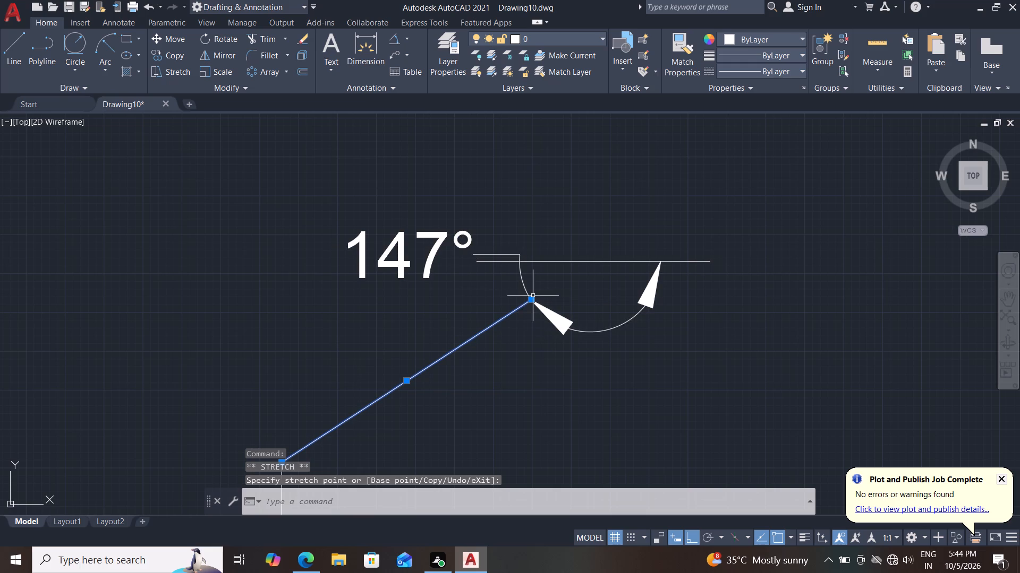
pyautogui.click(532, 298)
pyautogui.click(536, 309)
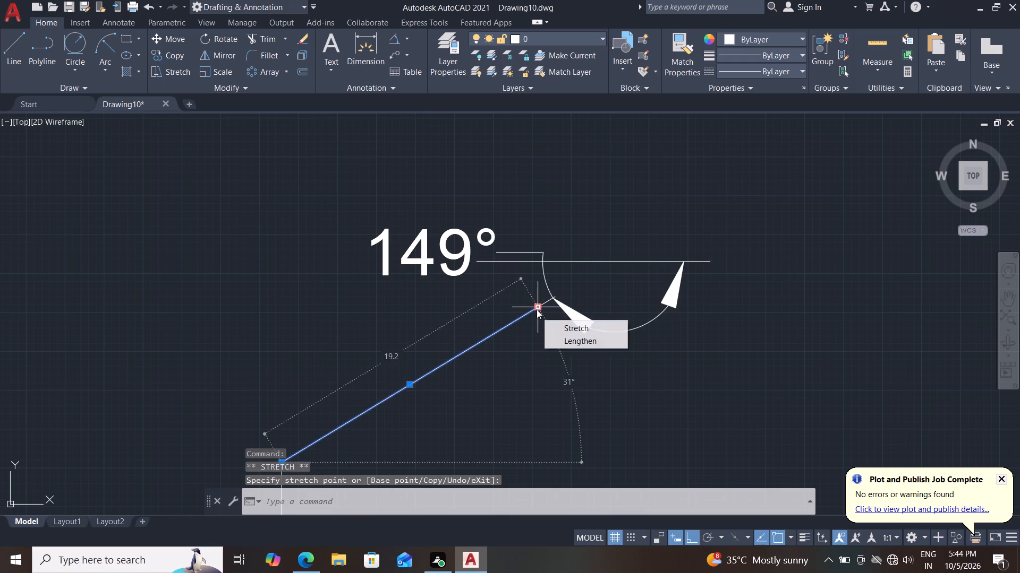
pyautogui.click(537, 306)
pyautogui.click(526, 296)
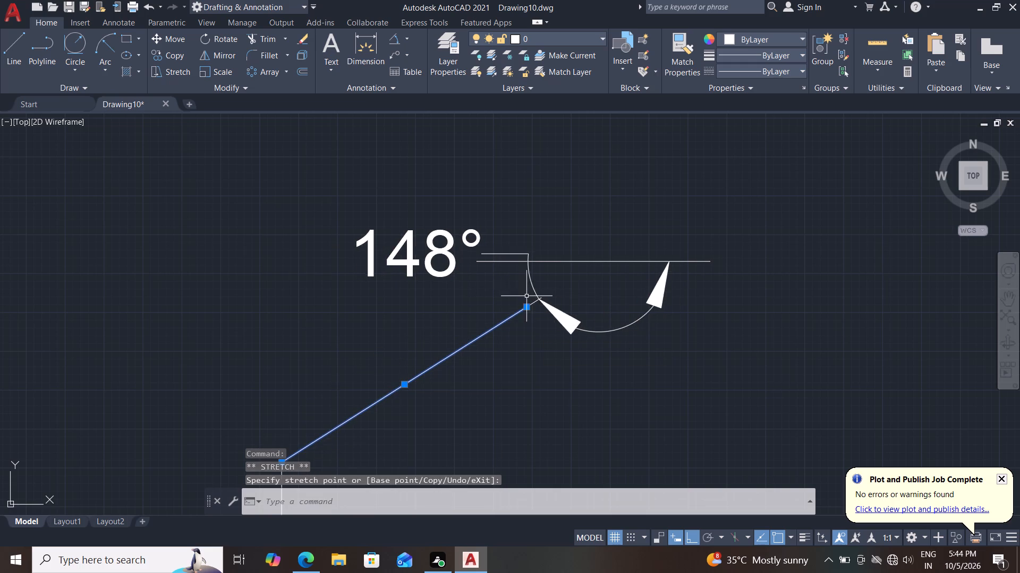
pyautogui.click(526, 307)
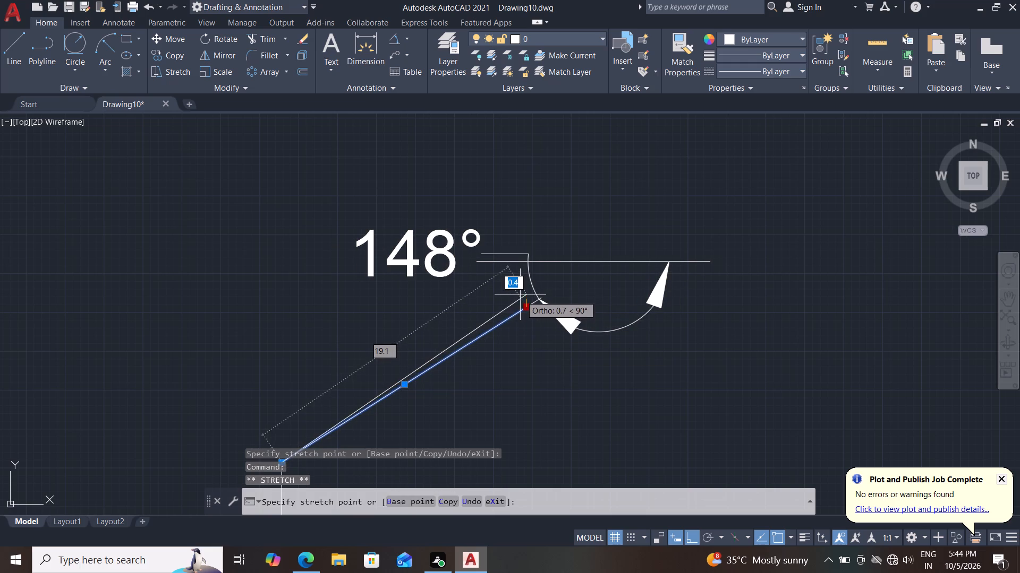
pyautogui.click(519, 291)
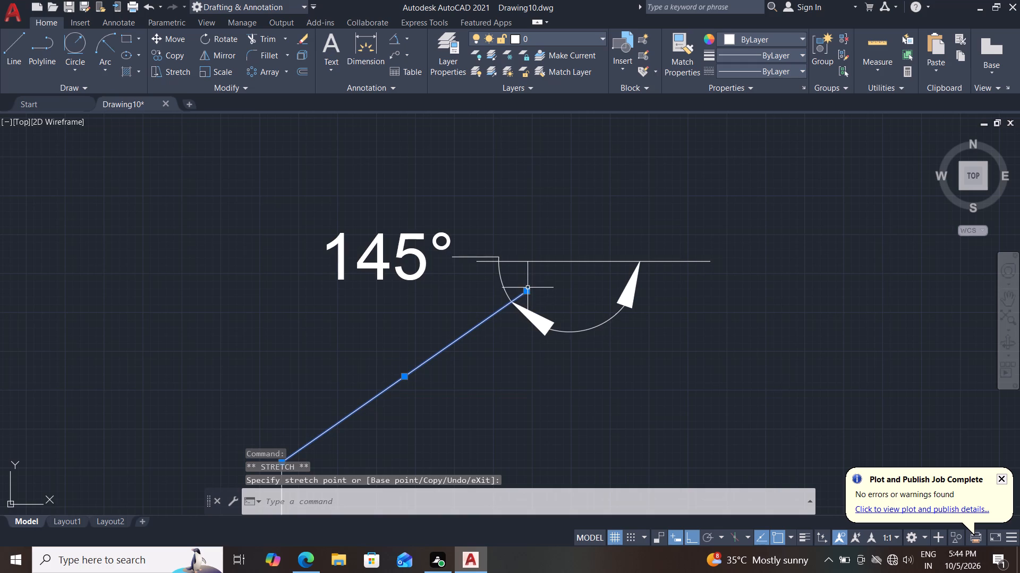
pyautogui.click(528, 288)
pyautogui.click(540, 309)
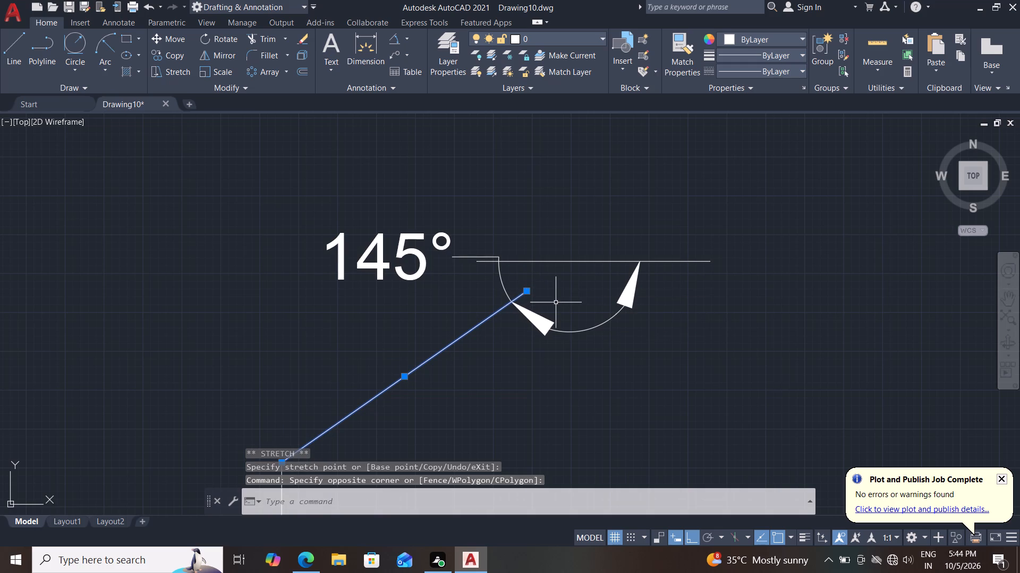
# With Ortho off, draw an 18 mm line at 34° up to the right from the vertical line's upper end.
pyautogui.scroll(-1, 556, 303)
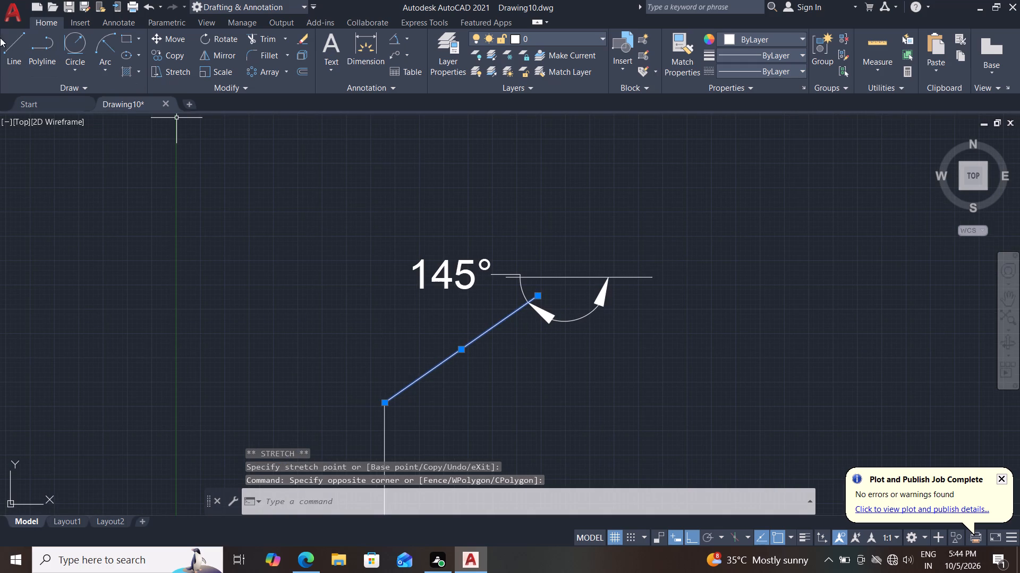
pyautogui.click(12, 44)
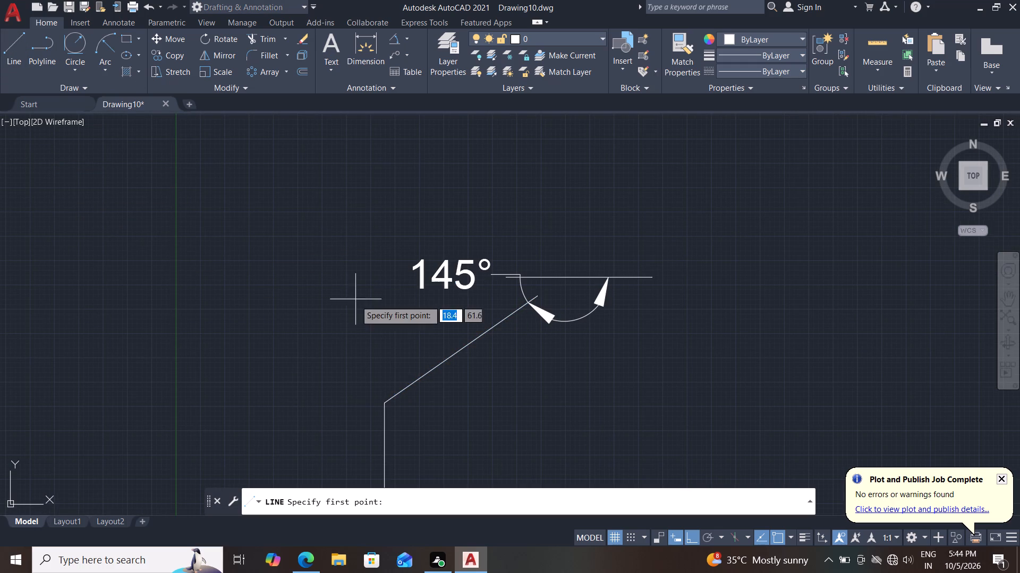
pyautogui.click(385, 401)
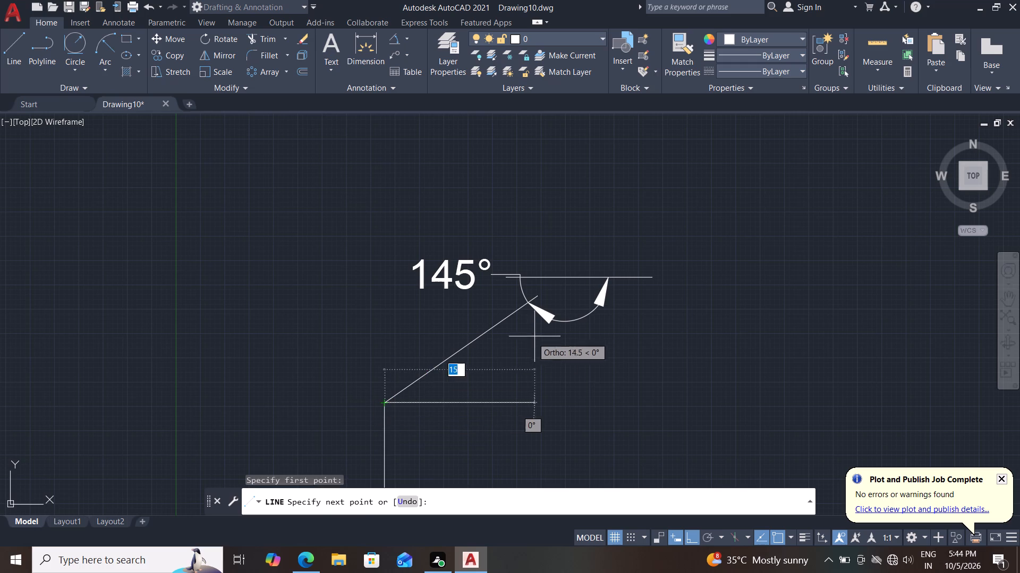
pyautogui.press('F8')
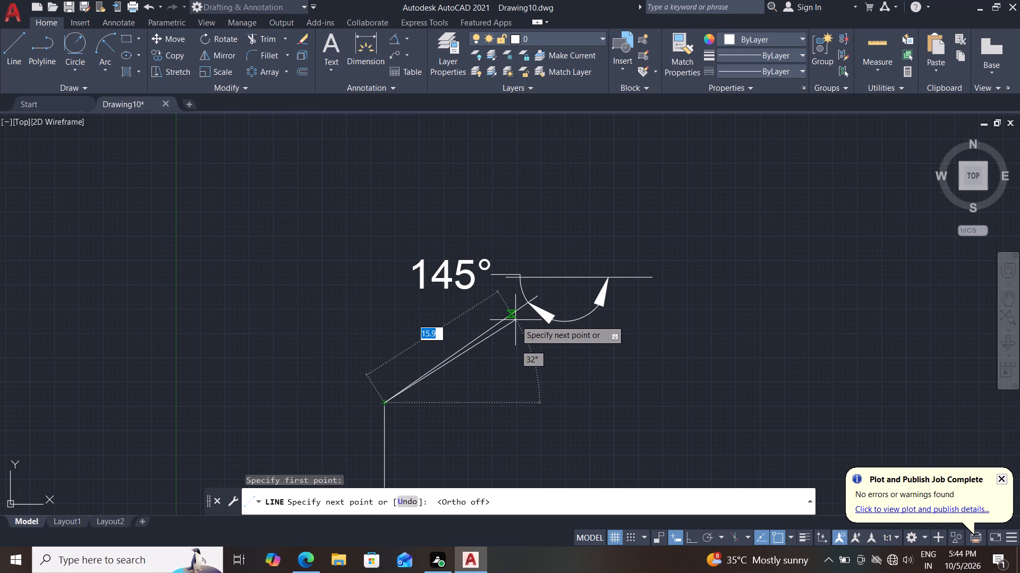
pyautogui.press('1')
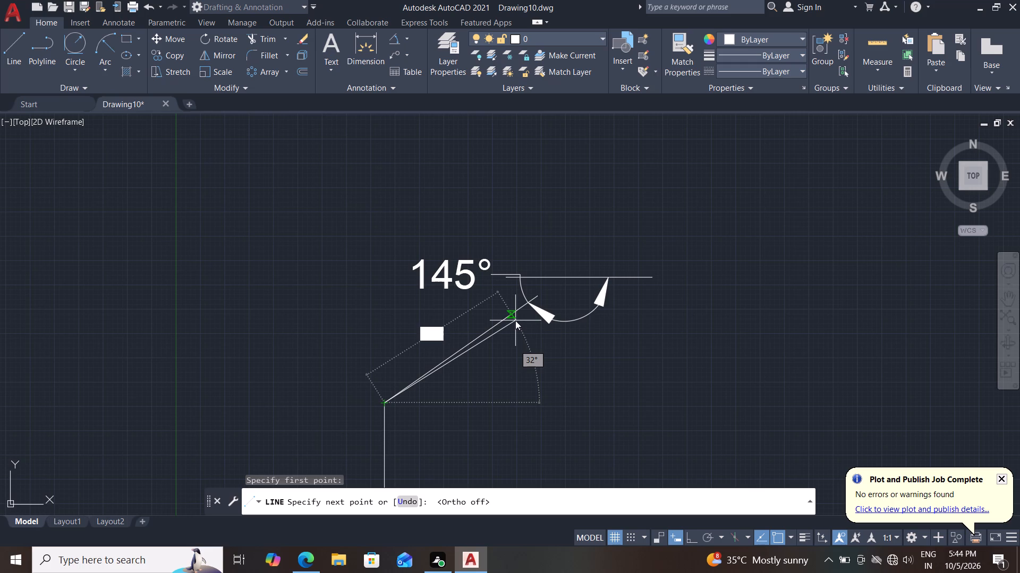
pyautogui.press('8')
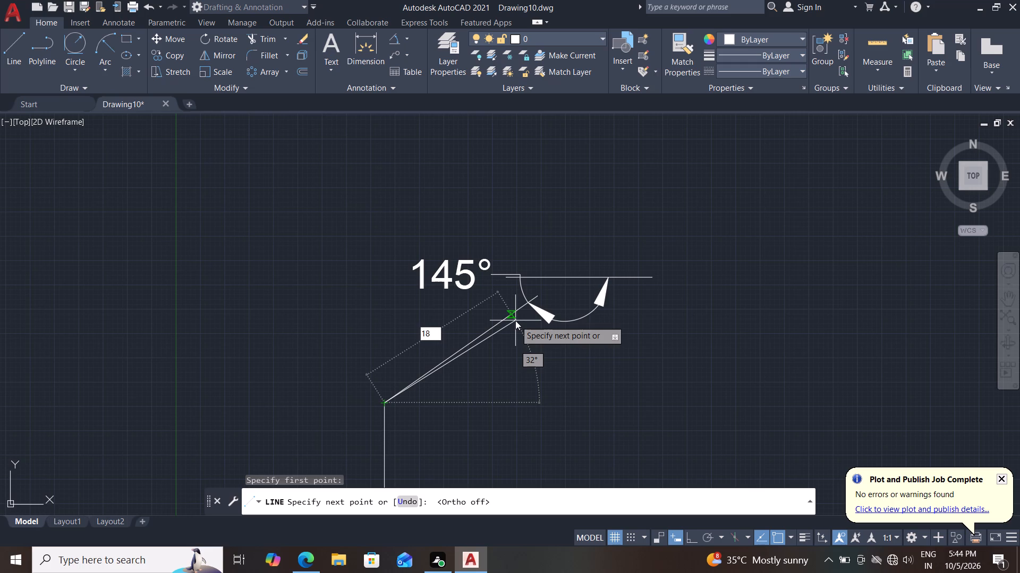
pyautogui.press('Tab')
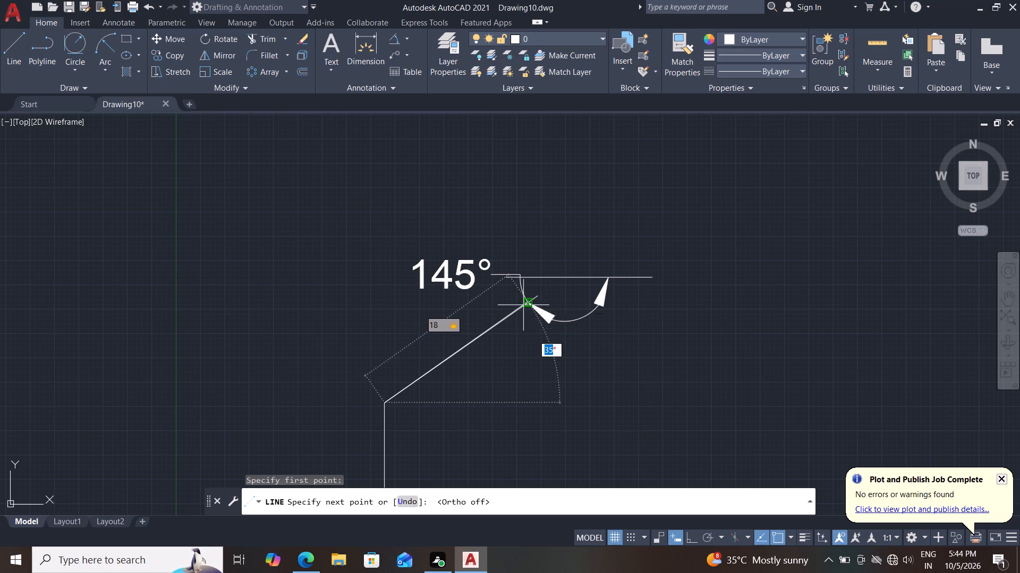
pyautogui.write('34')
pyautogui.press('Return')
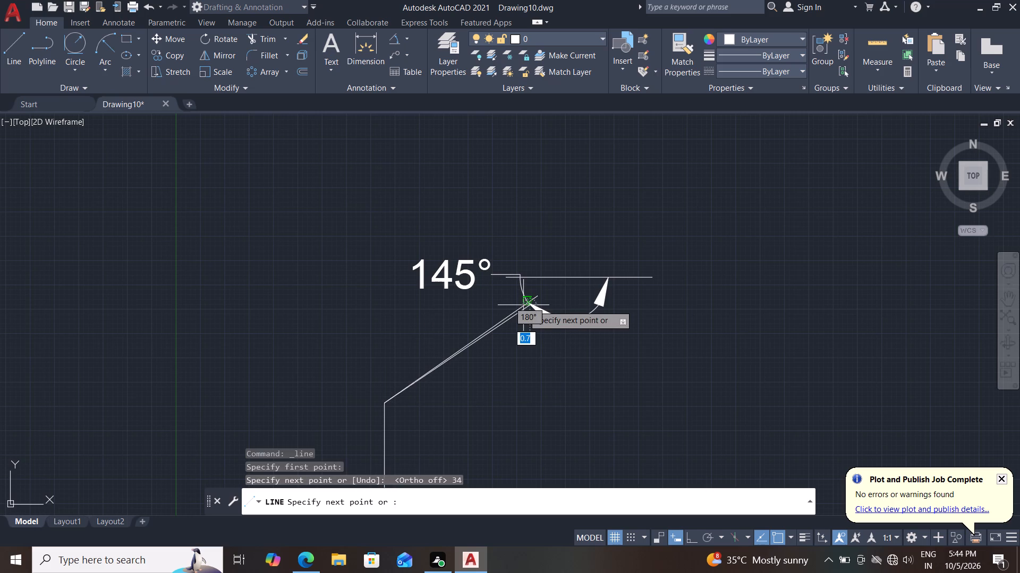
pyautogui.press('Escape')
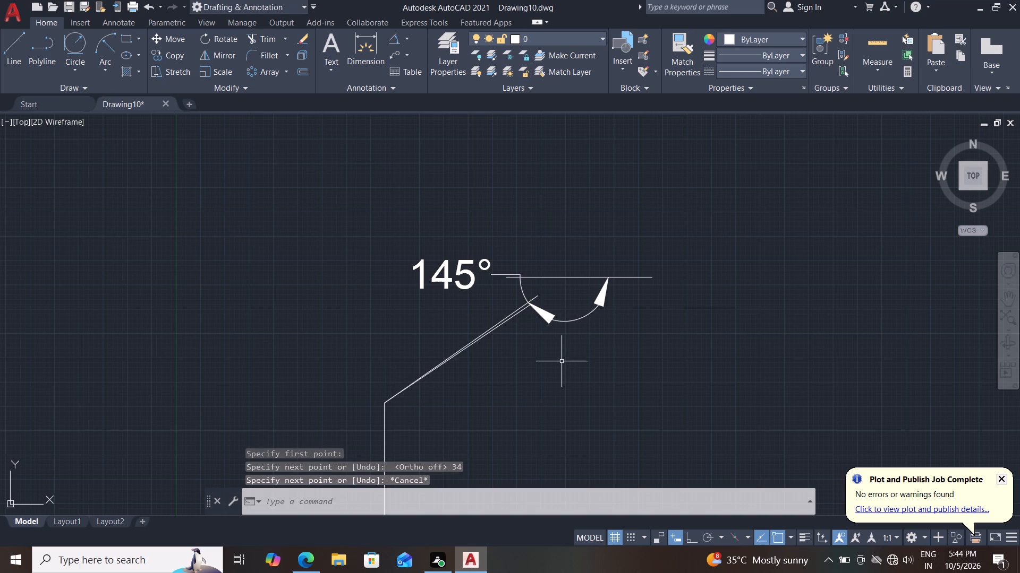
# Erase the superseded geometry: the old stretched sloped line, its angular dimension and the detached top horizontal line.
pyautogui.scroll(1, 506, 350)
pyautogui.click(503, 299)
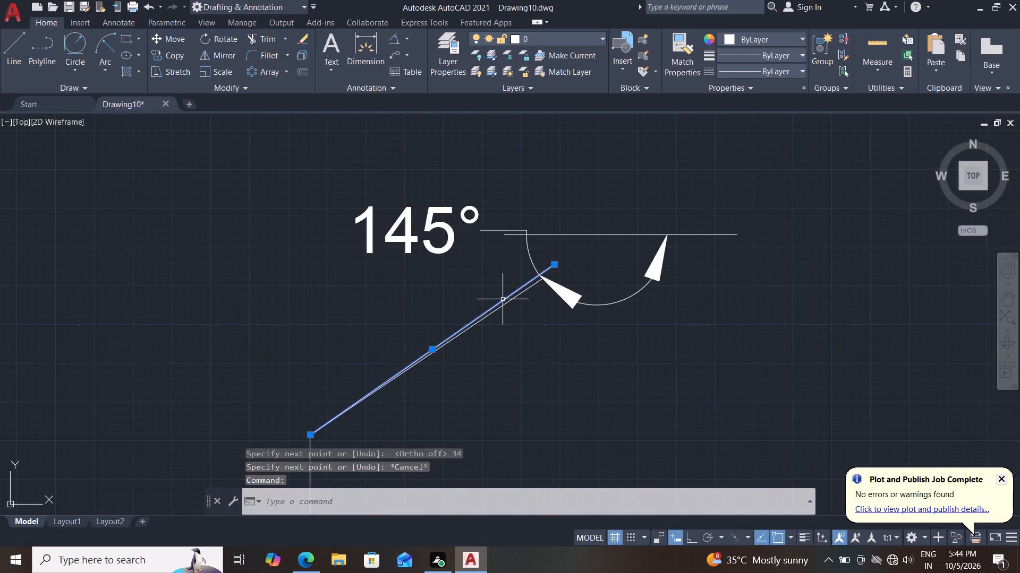
pyautogui.press('Delete')
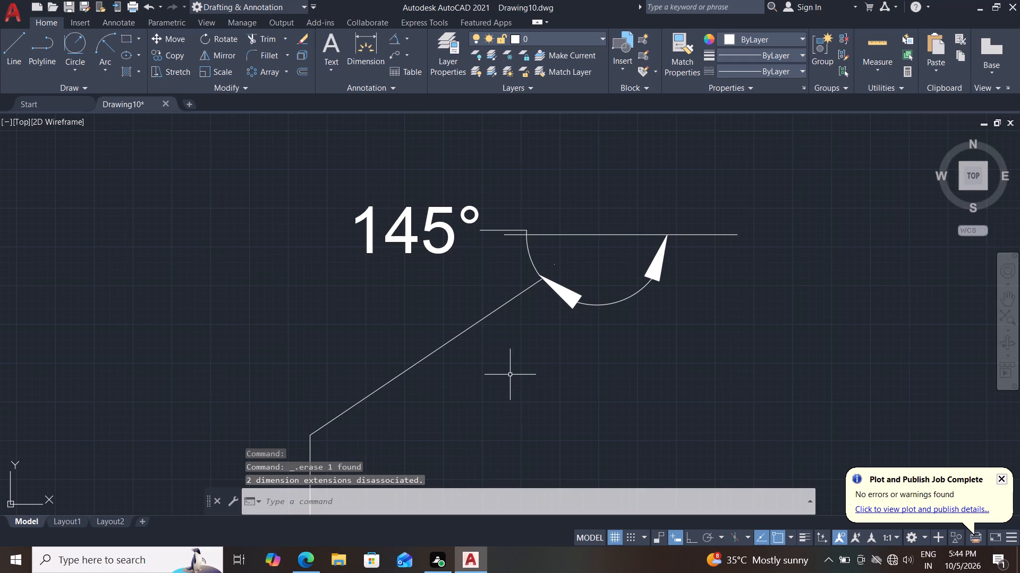
pyautogui.click(619, 264)
pyautogui.click(561, 359)
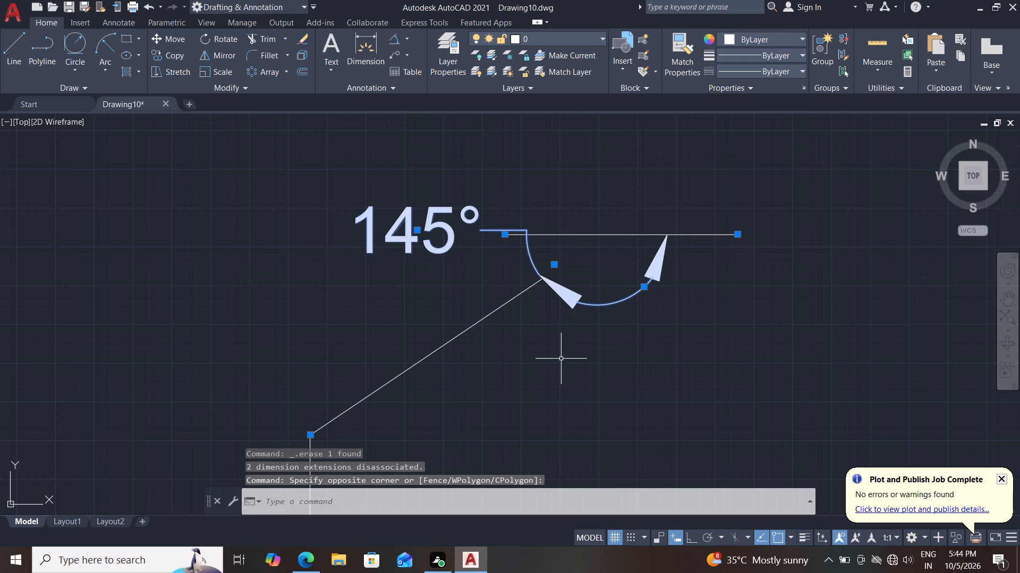
pyautogui.press('Delete')
pyautogui.moveTo(643, 212); pyautogui.dragTo(642, 213)
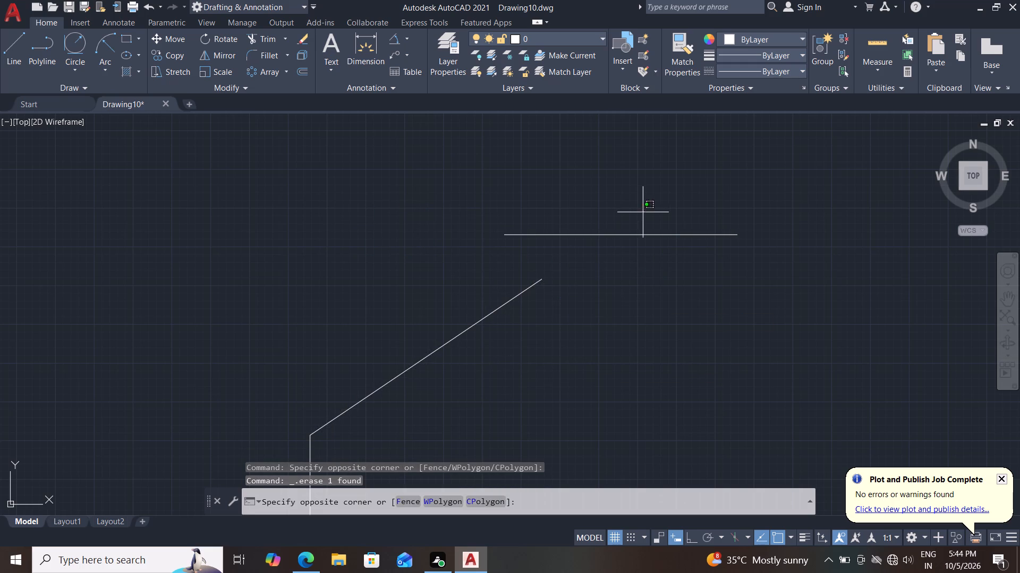
pyautogui.moveTo(642, 213); pyautogui.dragTo(637, 221)
pyautogui.click(602, 262)
pyautogui.press('Delete')
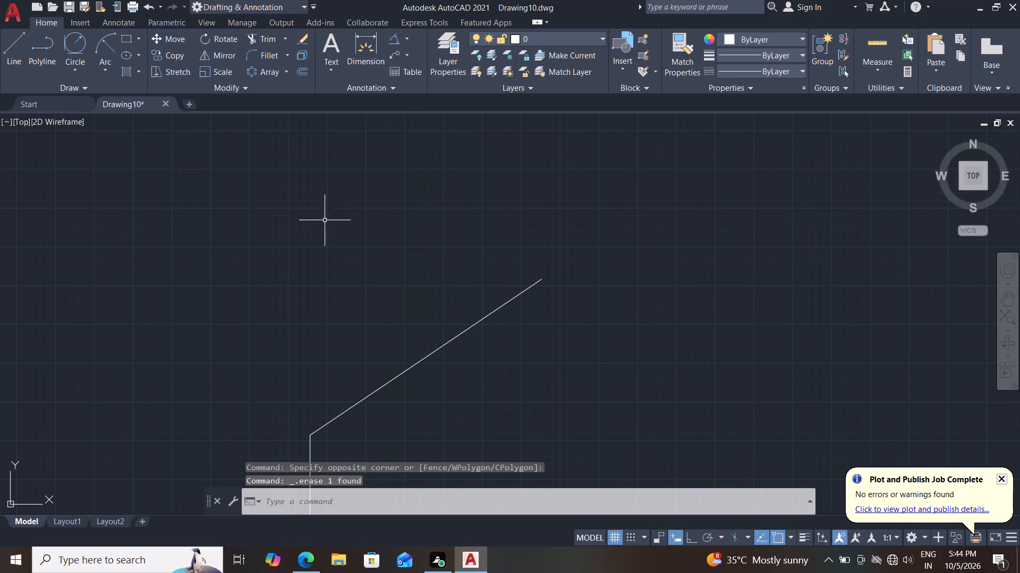
# Draw a 15 mm line rightward from the new slope's upper end, rising about 3°, and end the line.
pyautogui.click(6, 40)
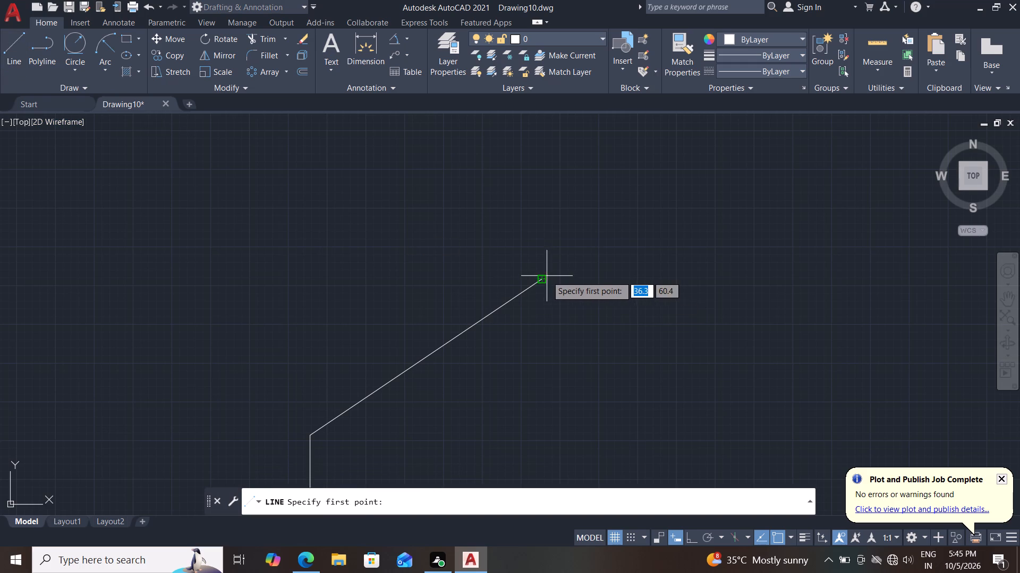
pyautogui.click(543, 276)
pyautogui.write('15')
pyautogui.press('Return')
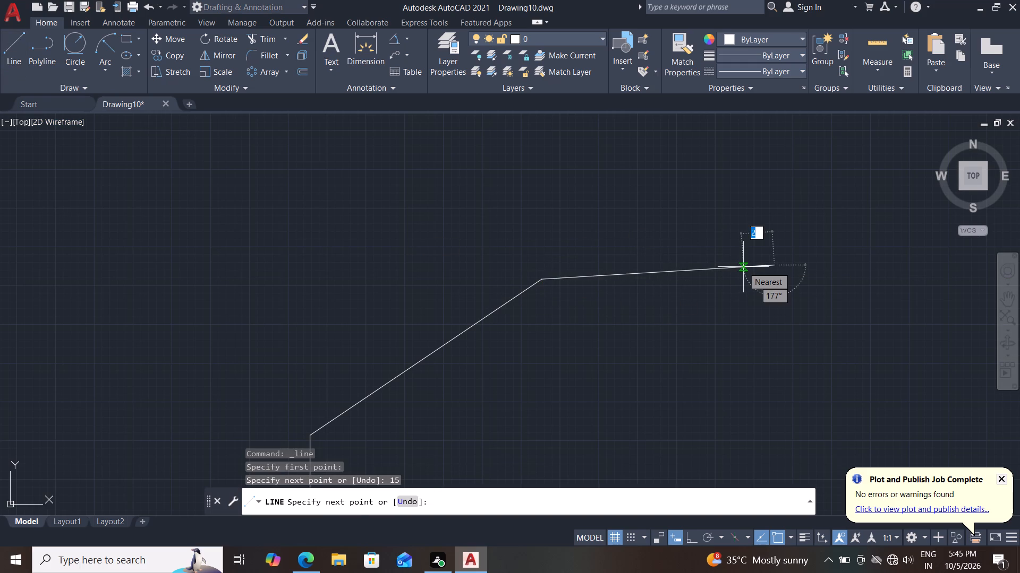
pyautogui.press('Escape')
pyautogui.press('Escape')
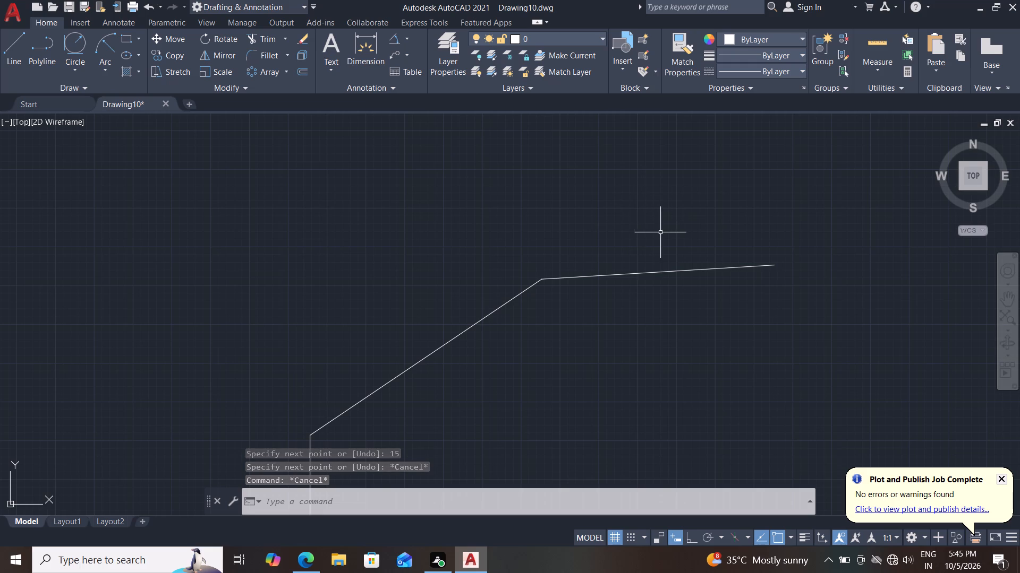
# Replace the slightly tilted top line with a horizontal 15 mm line rightward from the slope's upper end, with Ortho on.
pyautogui.moveTo(664, 232); pyautogui.dragTo(652, 240)
pyautogui.moveTo(617, 310); pyautogui.dragTo(617, 317)
pyautogui.press('Delete')
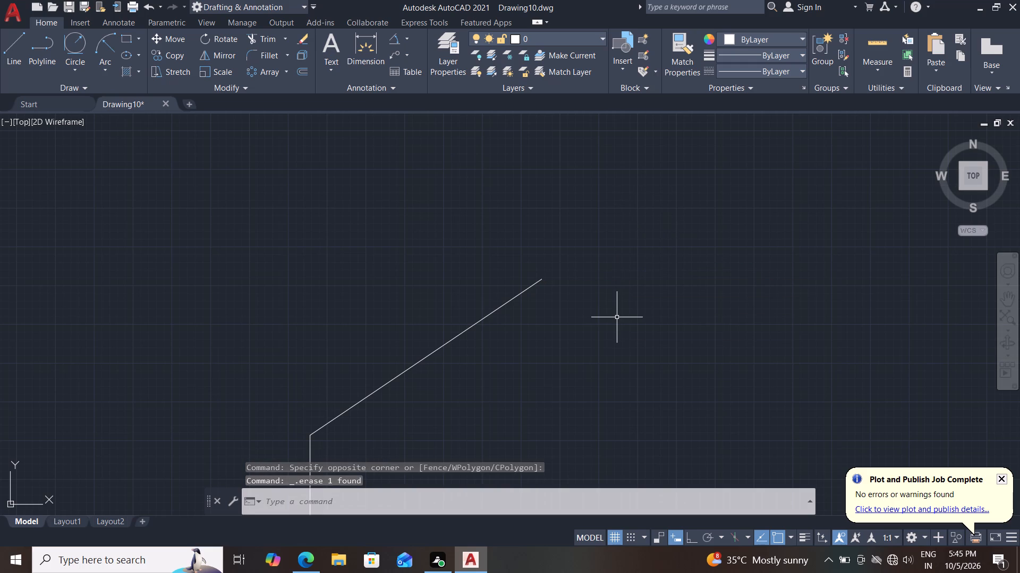
pyautogui.click(13, 63)
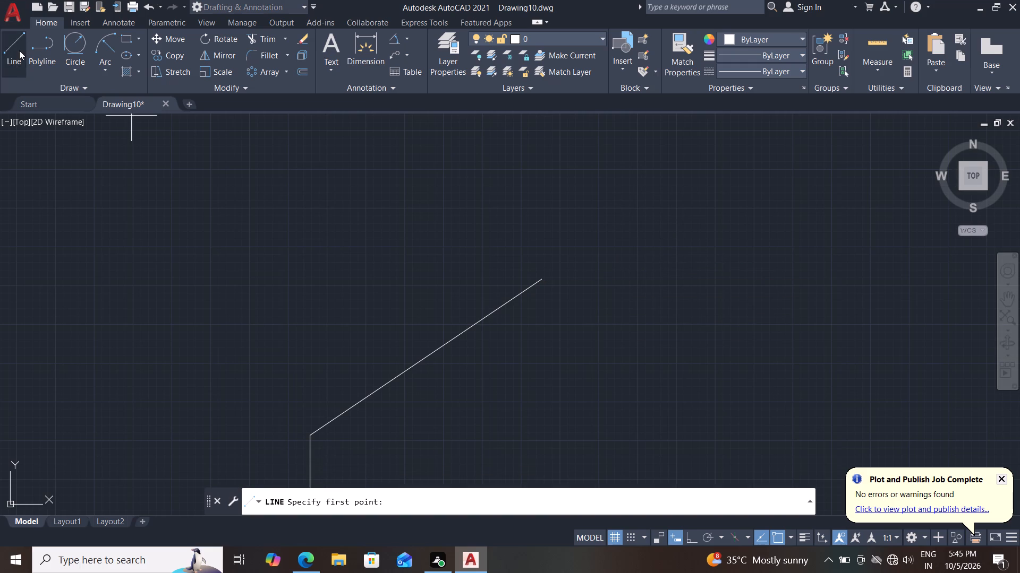
pyautogui.click(543, 279)
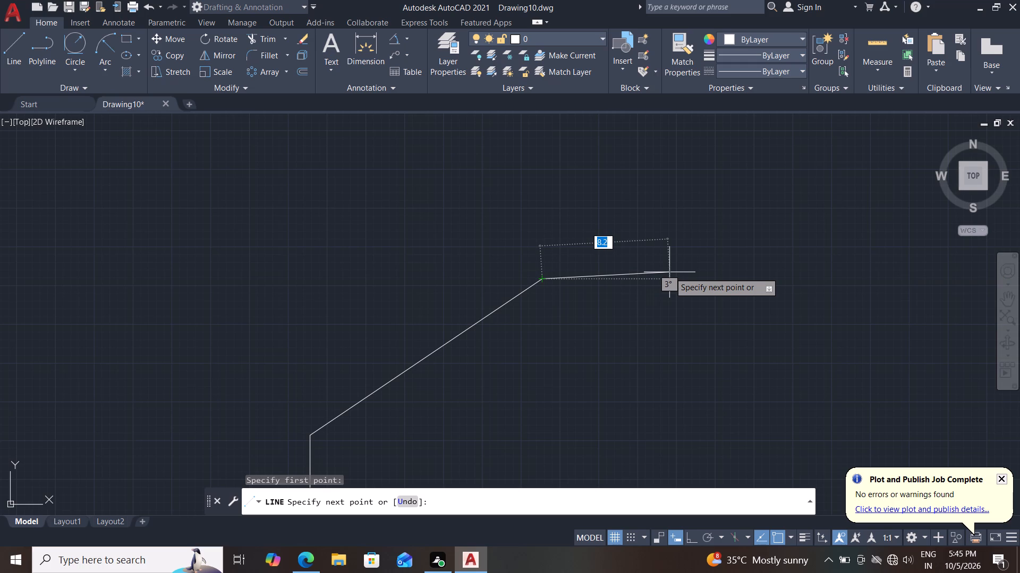
pyautogui.press('F8')
pyautogui.write('15')
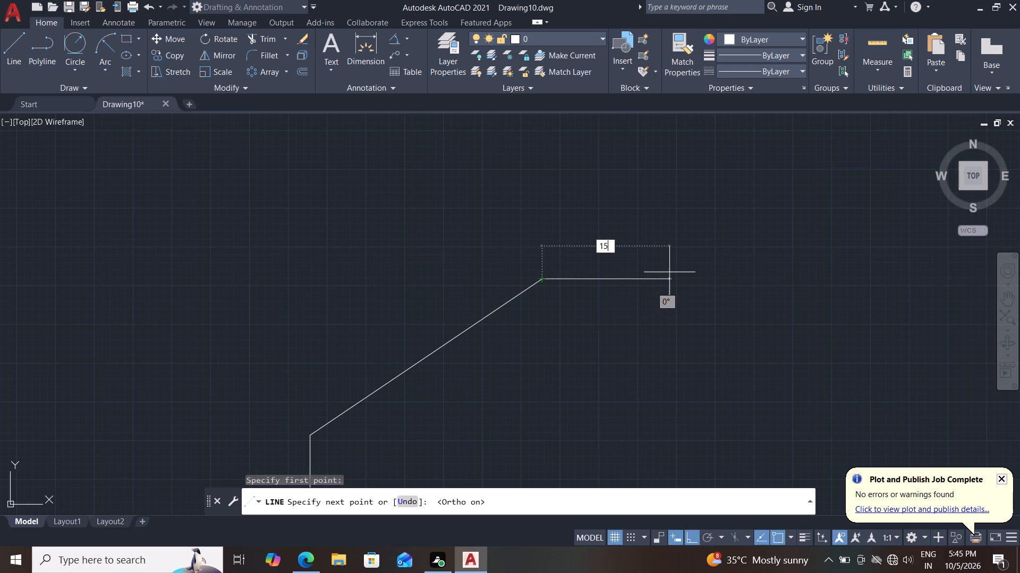
pyautogui.press('Return')
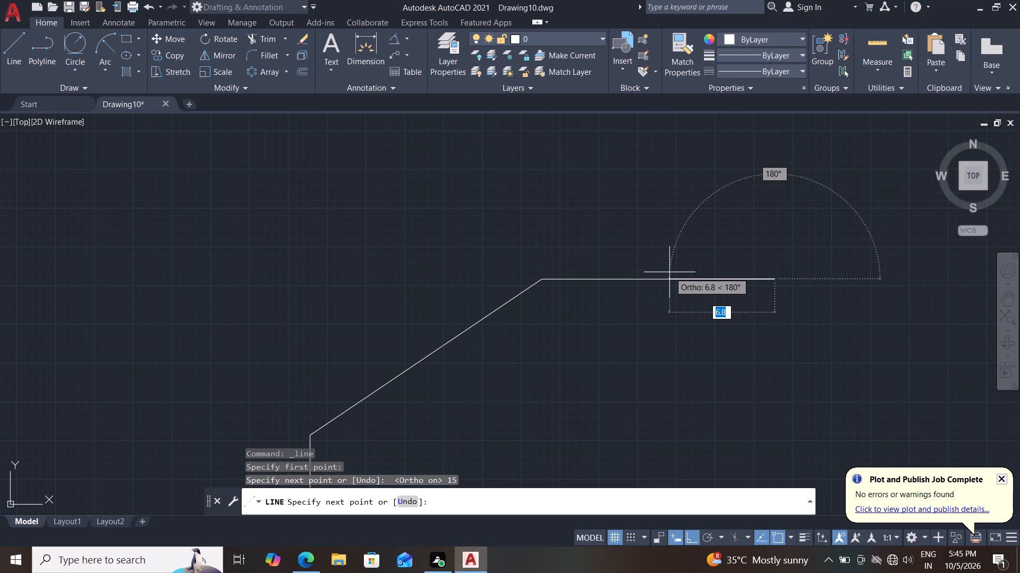
pyautogui.press('Escape')
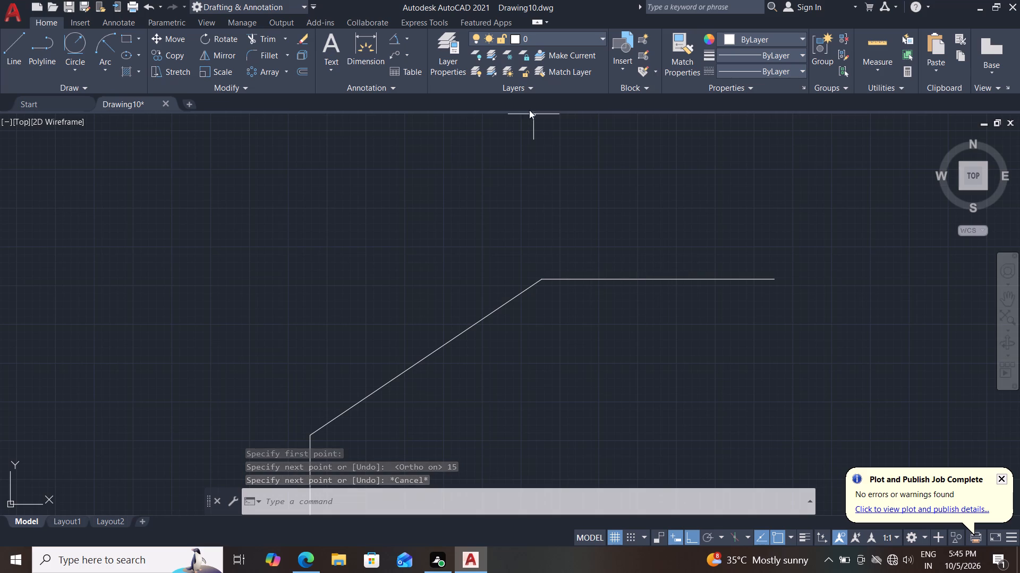
# Add an angular dimension between the sloped line and the horizontal top line, placing its arc below the corner.
pyautogui.click(404, 33)
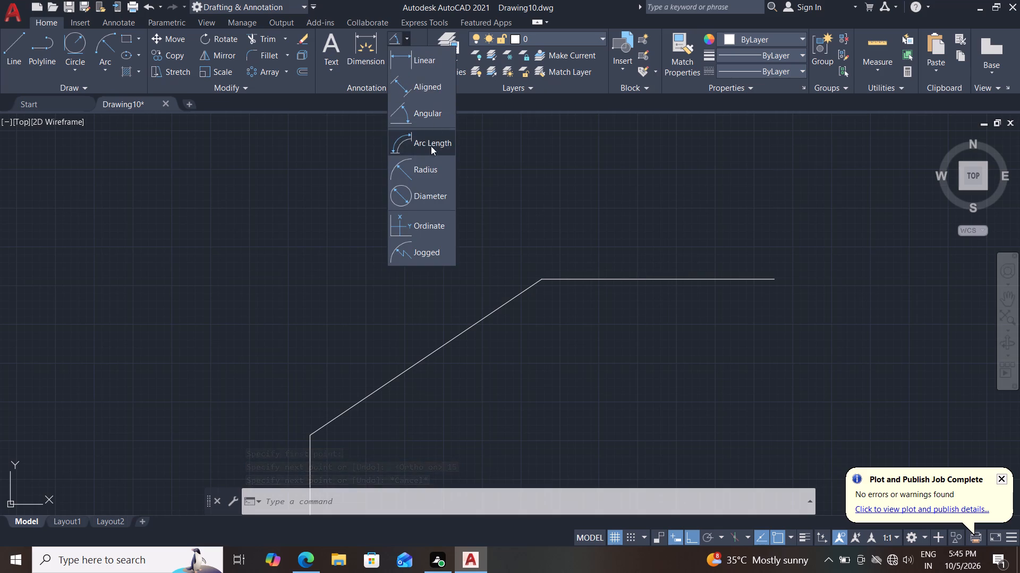
pyautogui.click(430, 117)
pyautogui.moveTo(472, 323); pyautogui.dragTo(478, 320)
pyautogui.click(589, 280)
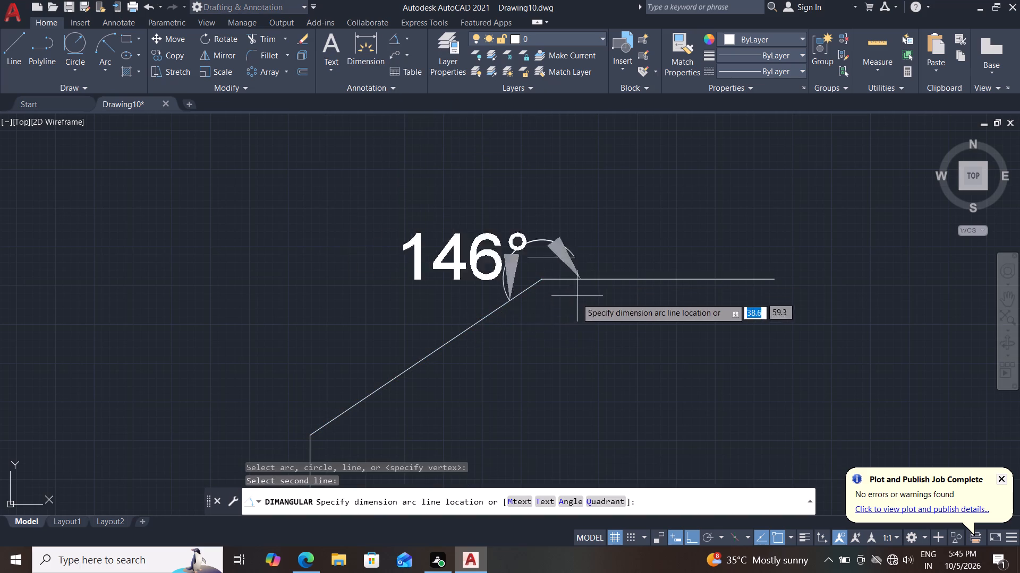
pyautogui.click(560, 343)
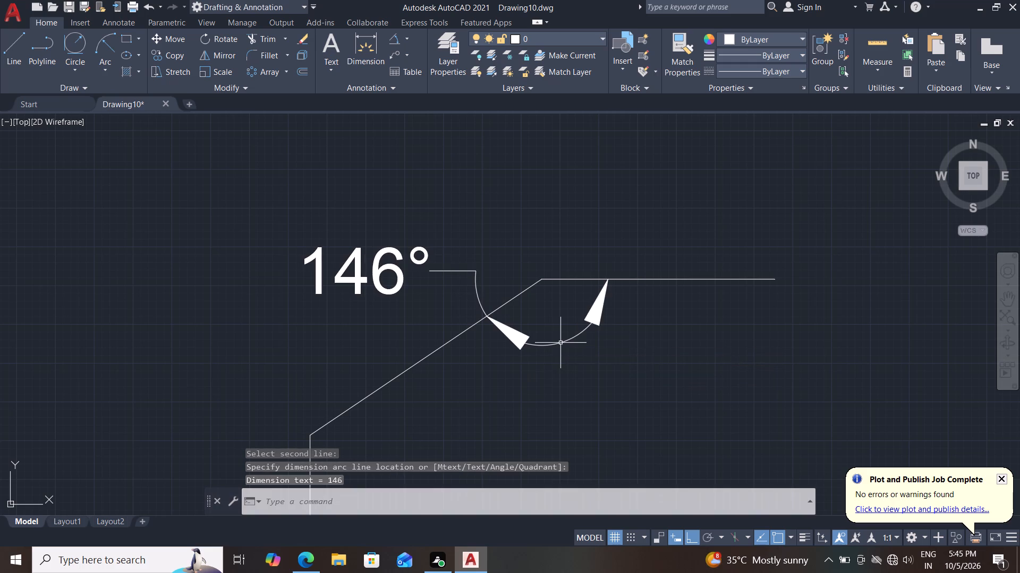
# From the bottom line's right end, draw a 15 mm line upward and a 100 mm line to the right.
pyautogui.scroll(-2, 593, 348)
pyautogui.moveTo(598, 355); pyautogui.dragTo(565, 306, button='middle')
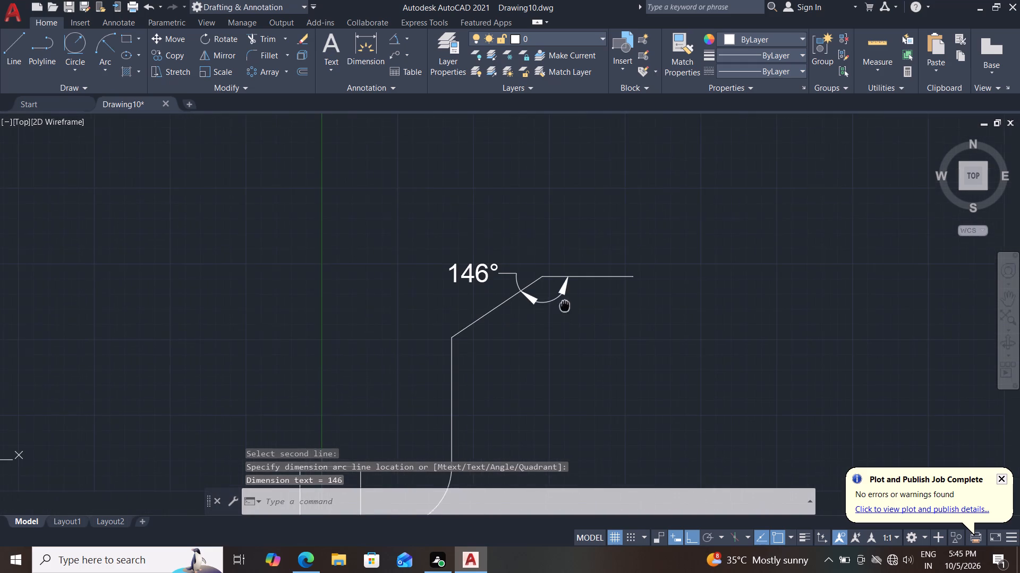
pyautogui.moveTo(565, 306); pyautogui.dragTo(564, 305, button='middle')
pyautogui.moveTo(565, 317); pyautogui.dragTo(561, 292, button='middle')
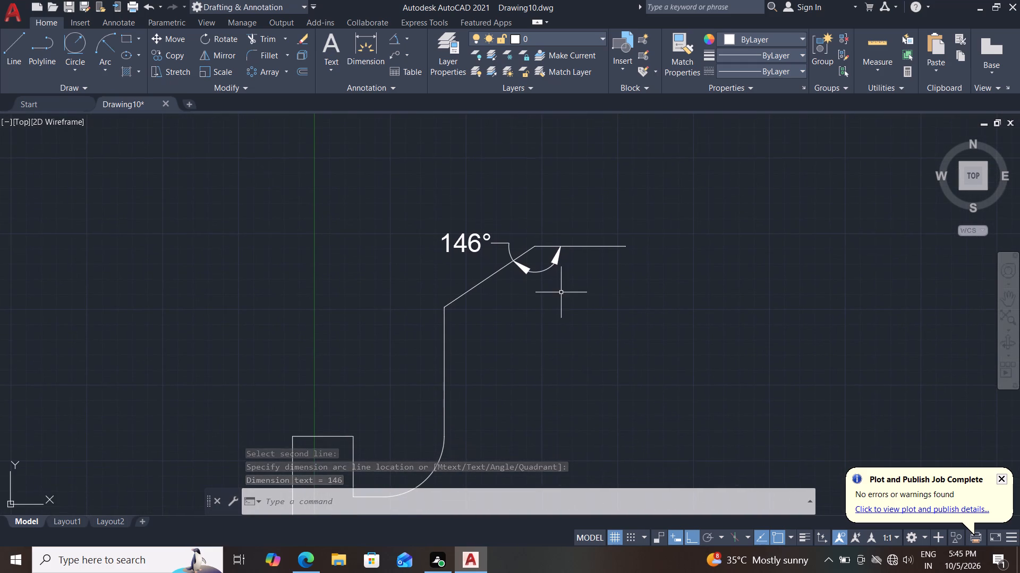
pyautogui.scroll(-1, 563, 308)
pyautogui.moveTo(564, 341); pyautogui.dragTo(541, 255, button='middle')
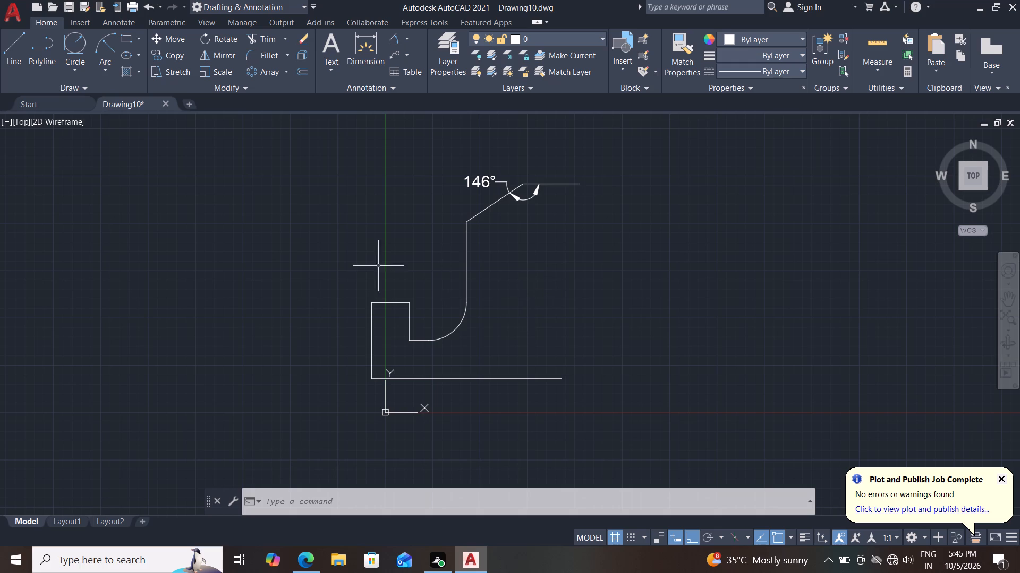
pyautogui.click(4, 37)
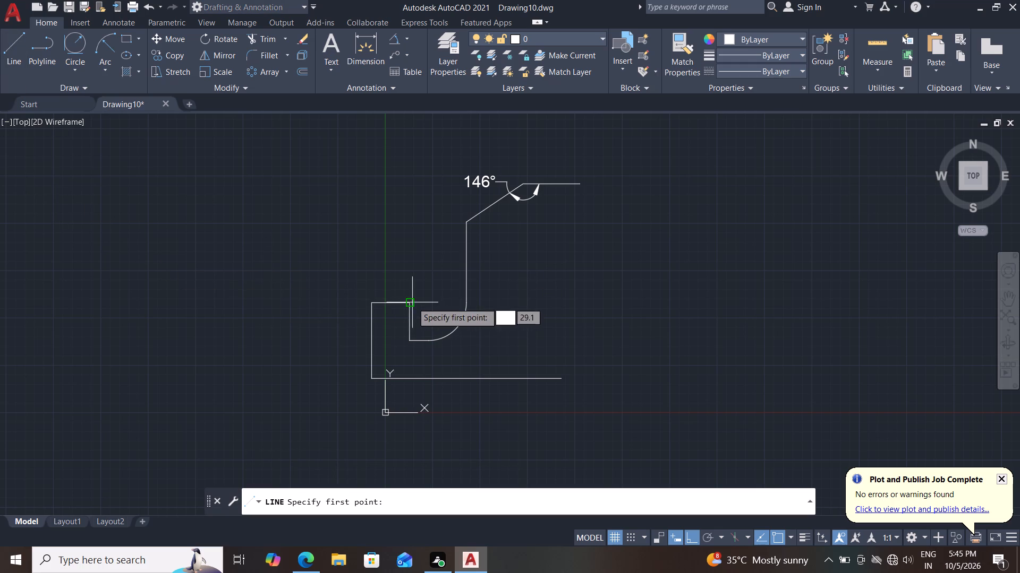
pyautogui.moveTo(562, 383); pyautogui.dragTo(560, 377)
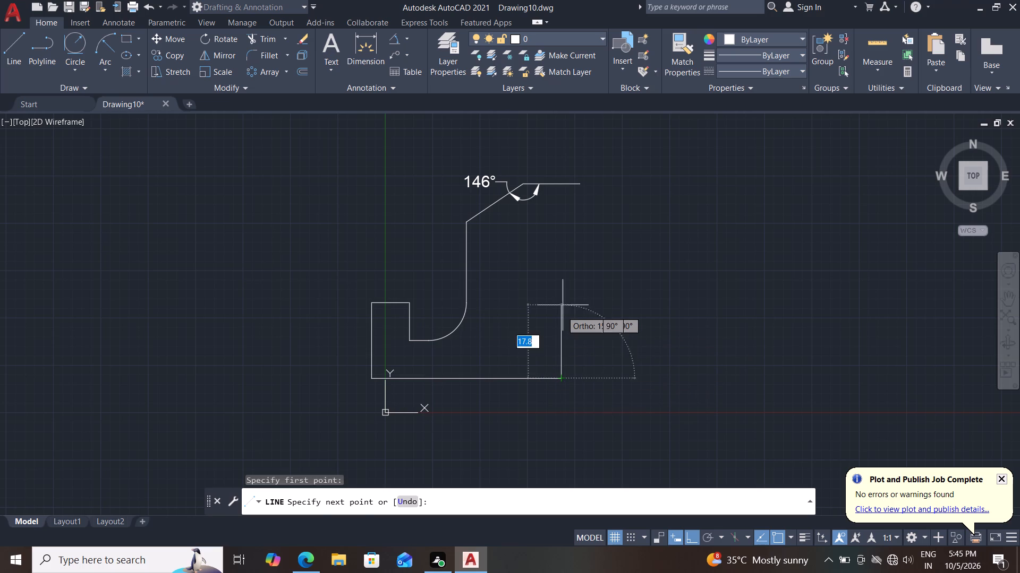
pyautogui.write('15')
pyautogui.press('Return')
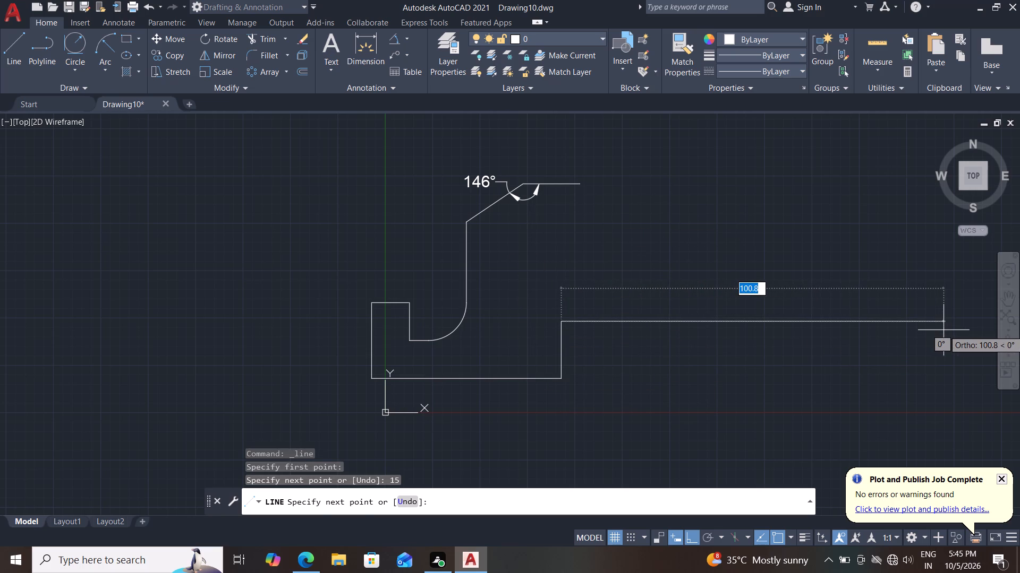
pyautogui.write('100')
pyautogui.press('Return')
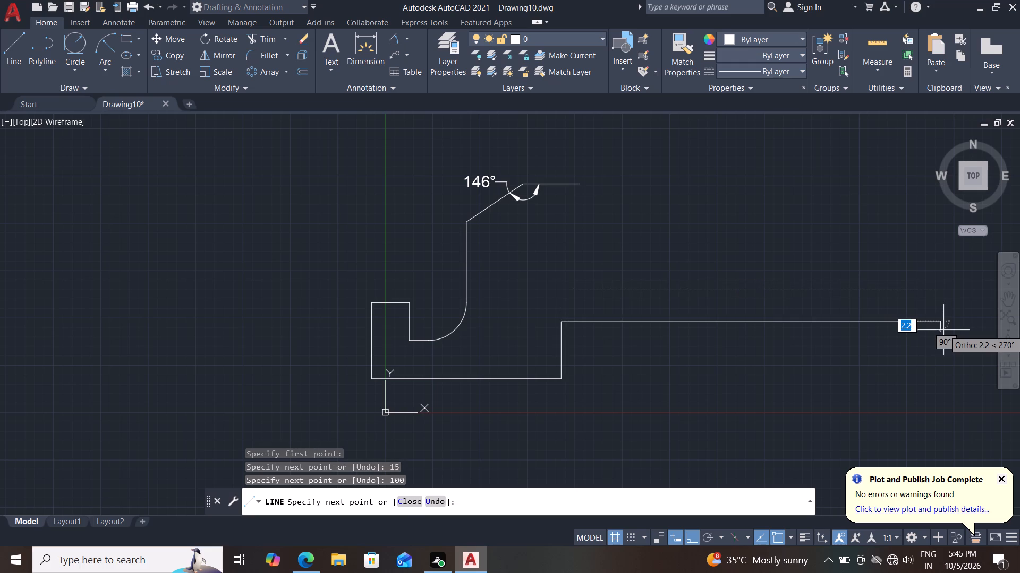
# Continue the outline with a 15 mm line upward and a 20 mm line to the left, and end the line.
pyautogui.moveTo(759, 214); pyautogui.dragTo(598, 265, button='middle')
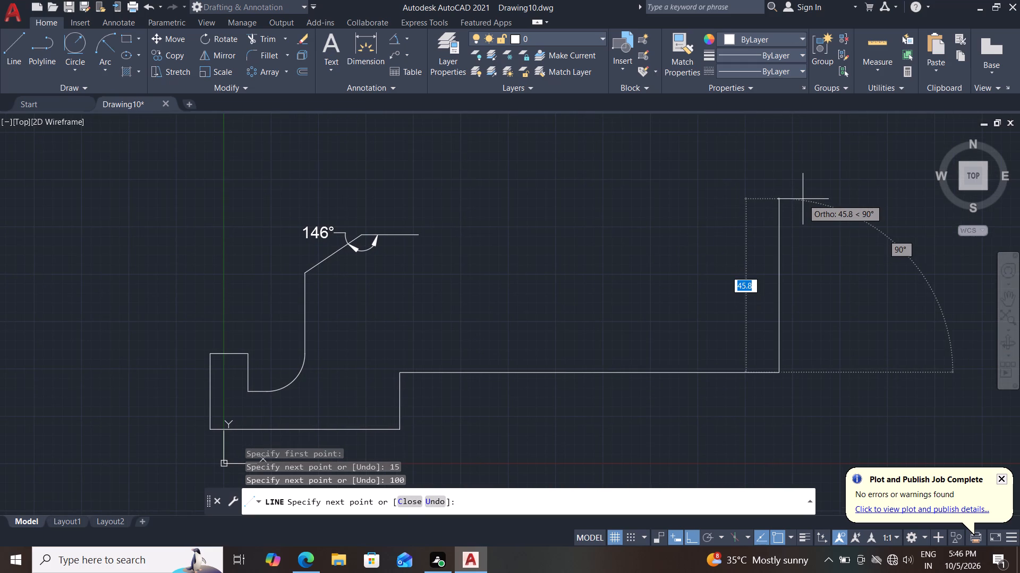
pyautogui.write('15')
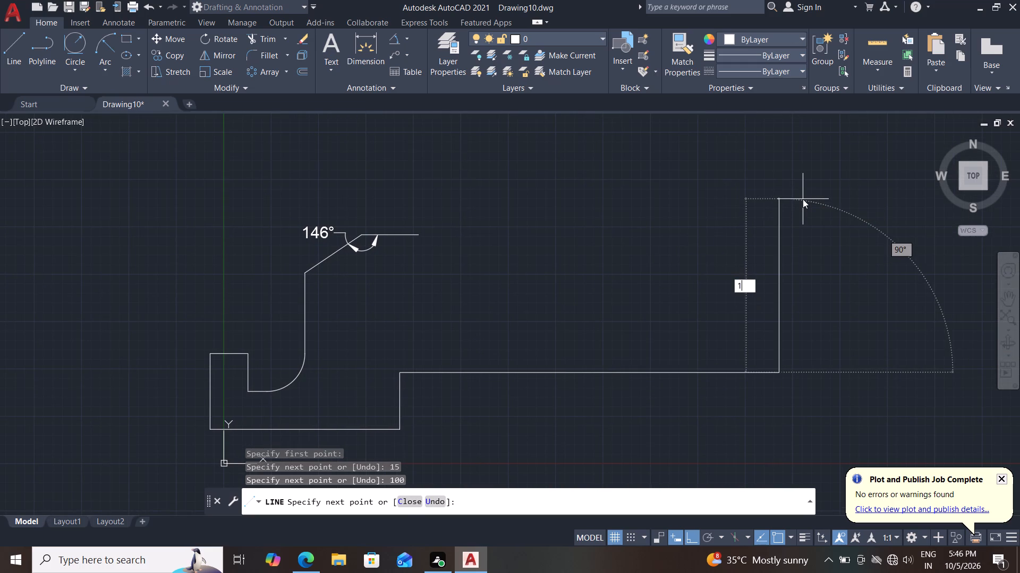
pyautogui.press('Return')
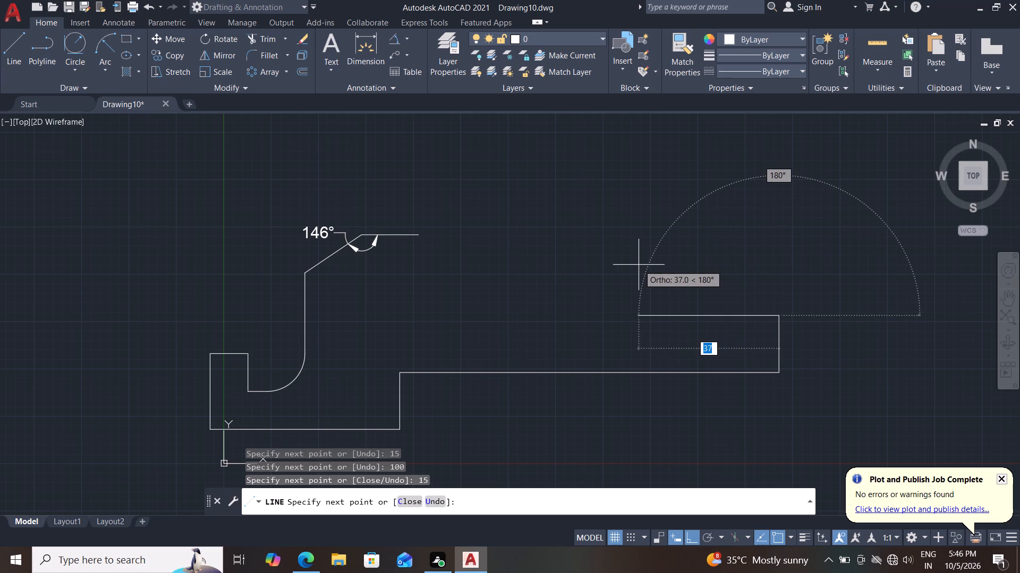
pyautogui.write('20')
pyautogui.press('Return')
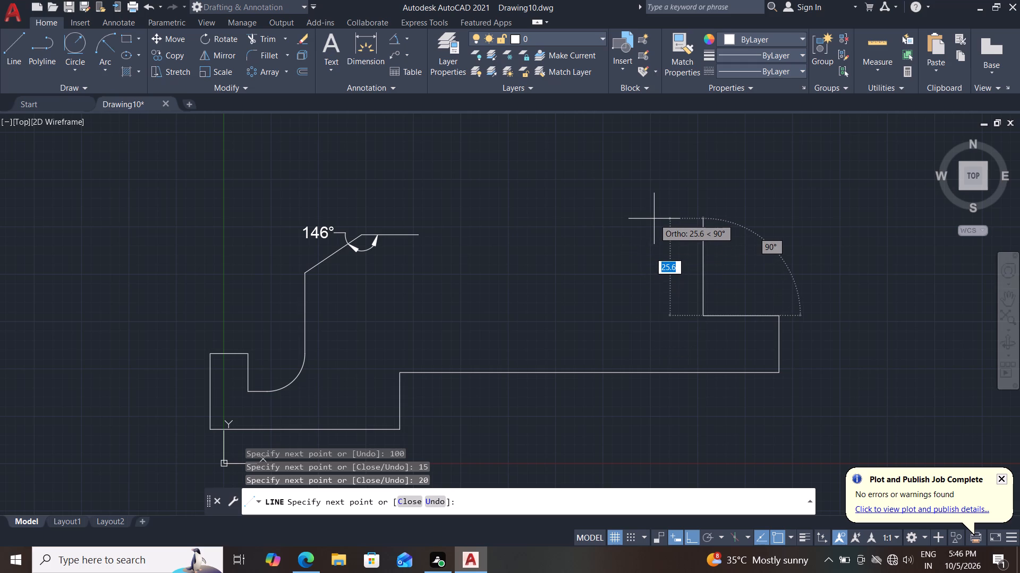
pyautogui.press('Escape')
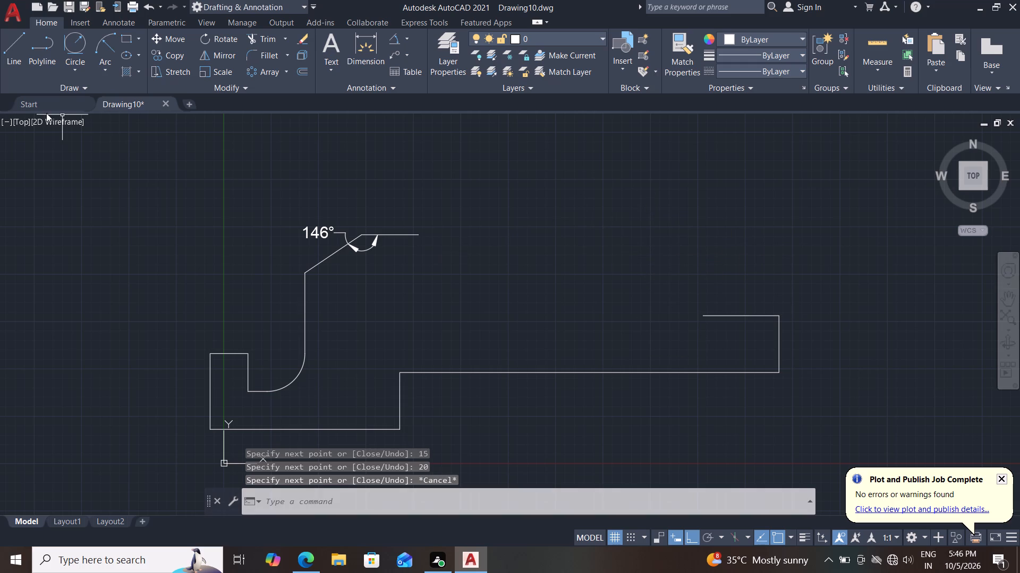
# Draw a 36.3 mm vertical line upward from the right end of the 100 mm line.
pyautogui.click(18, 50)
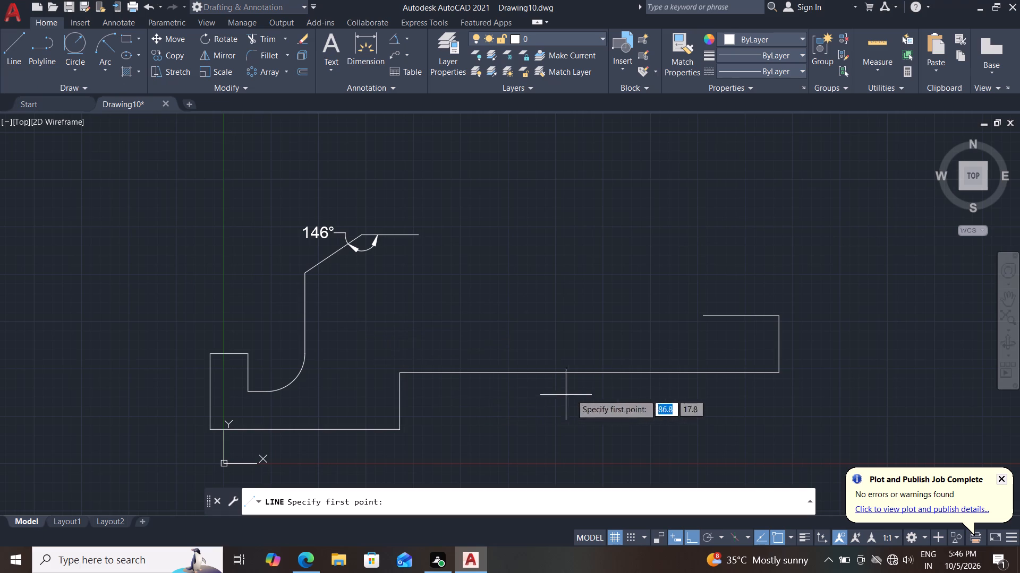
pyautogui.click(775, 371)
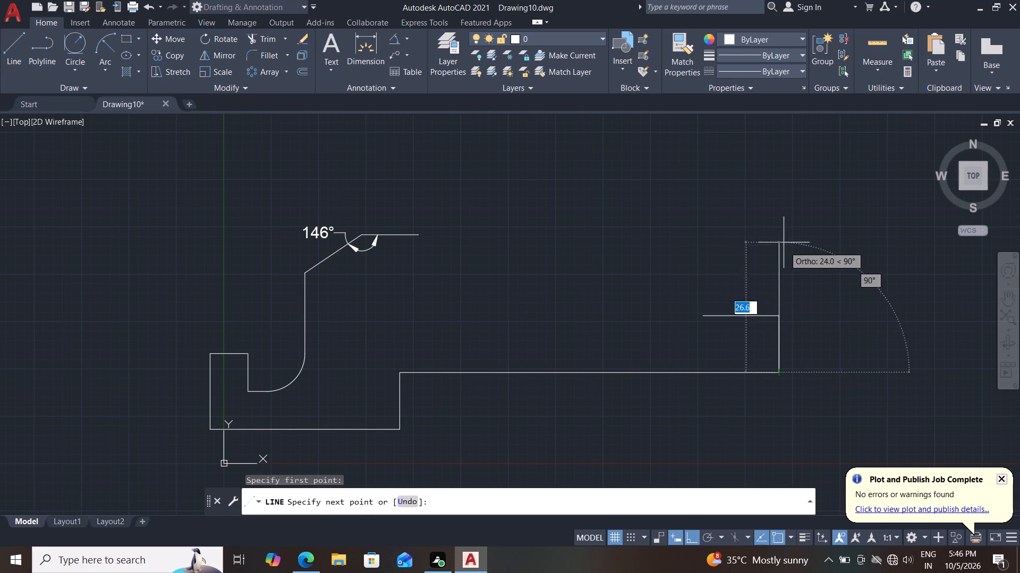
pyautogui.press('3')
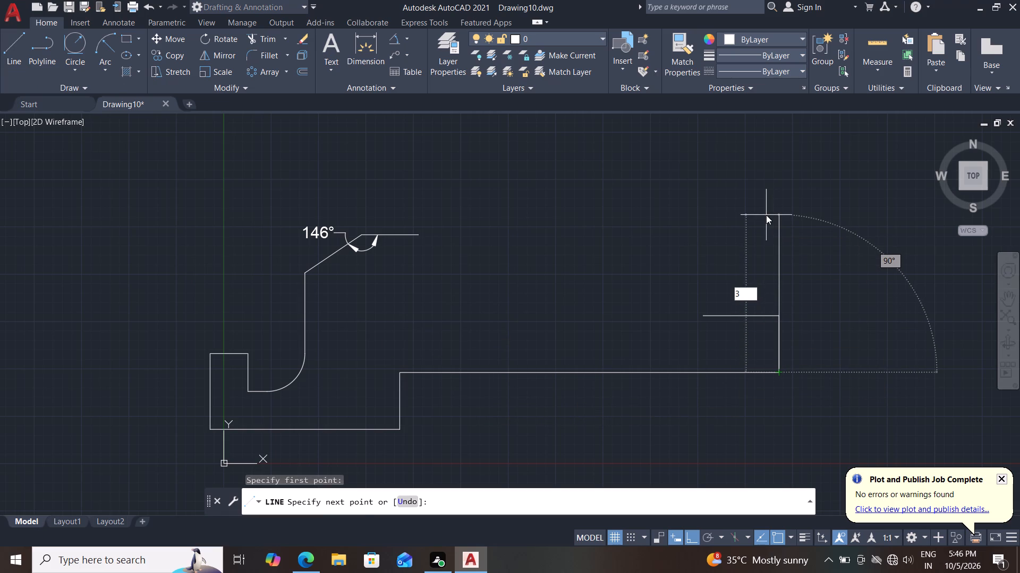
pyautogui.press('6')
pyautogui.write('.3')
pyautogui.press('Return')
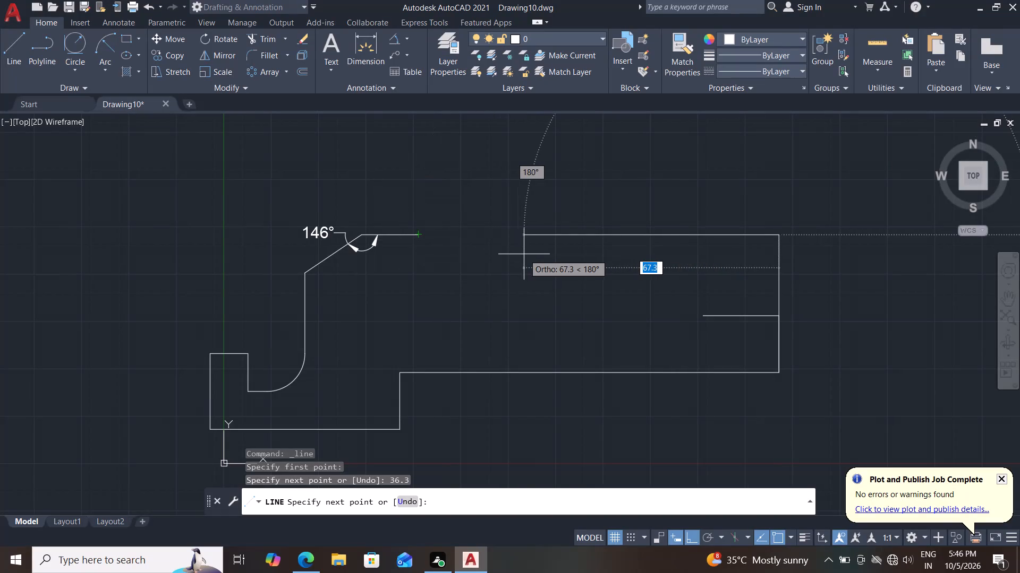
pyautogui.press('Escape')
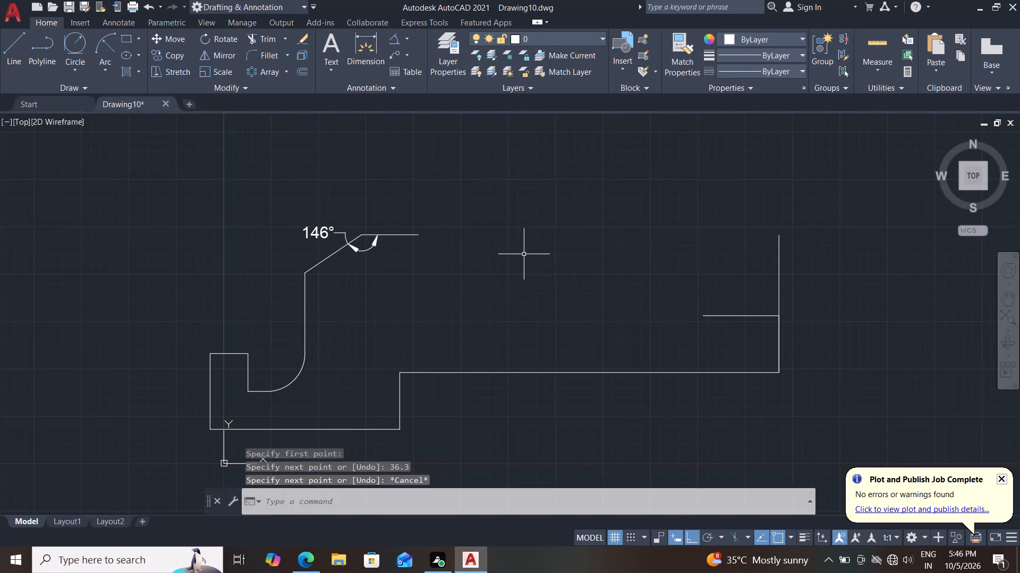
# Draw a vertical line about 21 mm up from the 20 mm line's left end, level with the short top line.
pyautogui.click(11, 51)
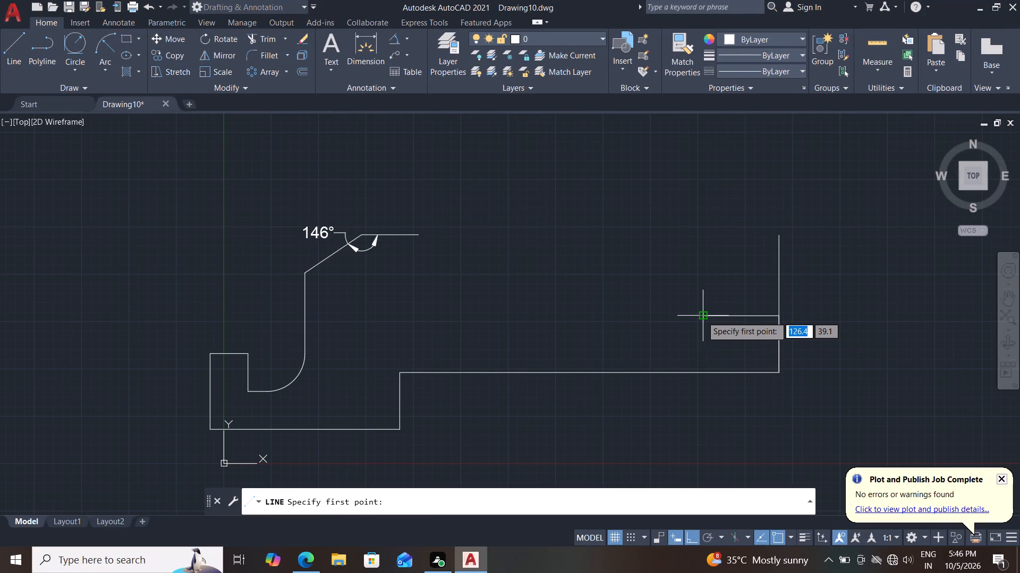
pyautogui.click(702, 316)
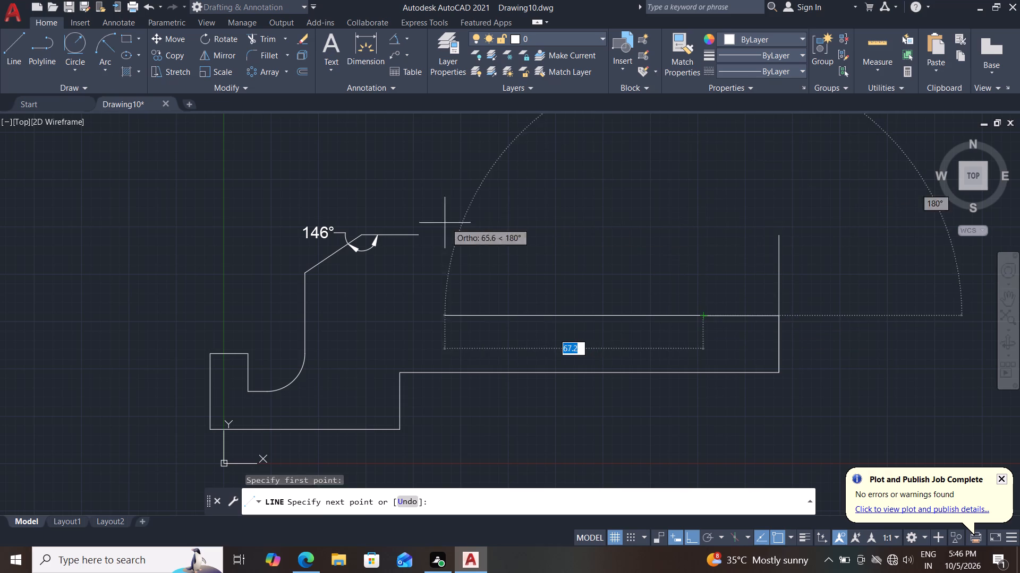
pyautogui.click(703, 238)
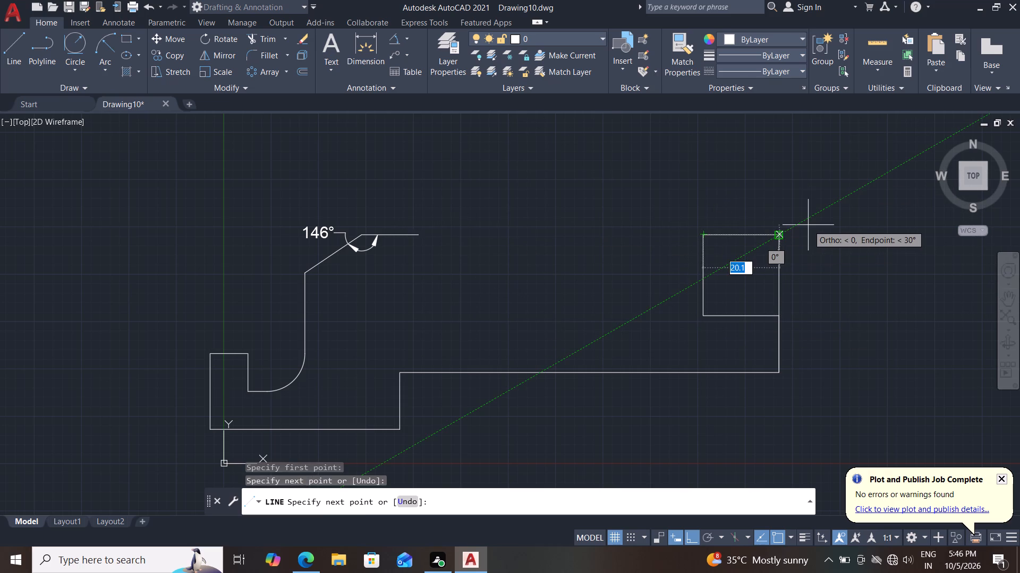
pyautogui.press('Escape')
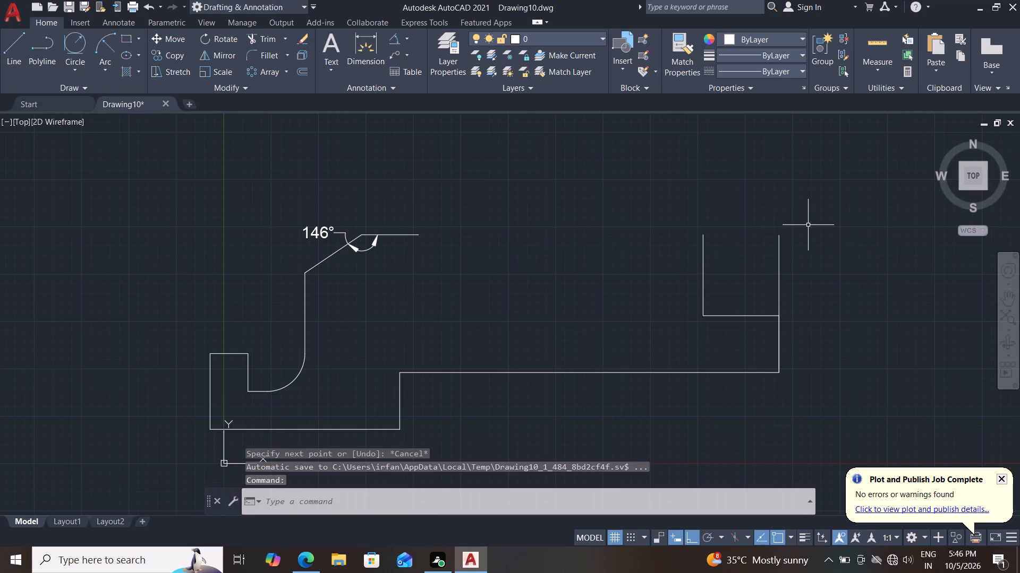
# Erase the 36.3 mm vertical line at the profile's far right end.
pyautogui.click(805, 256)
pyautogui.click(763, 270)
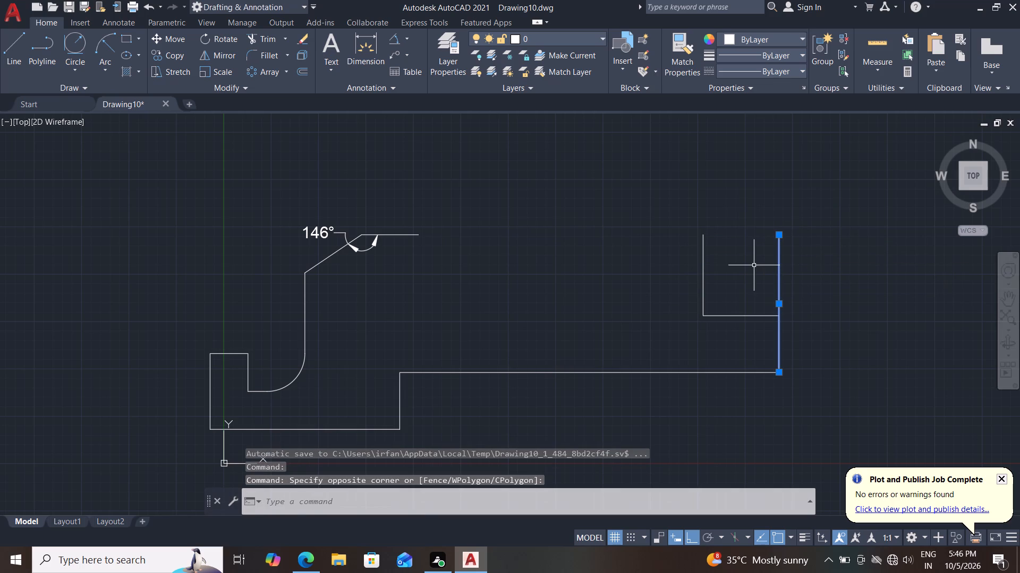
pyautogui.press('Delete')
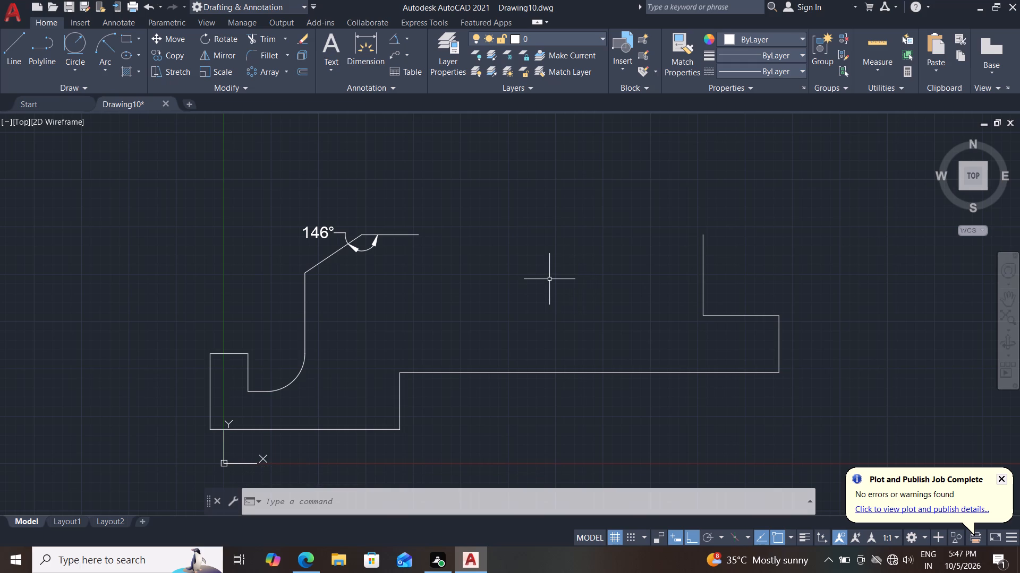
# Draw a 10 mm line to the left from the top of the right-hand vertical, continue 10 mm downward, and end the line.
pyautogui.click(16, 50)
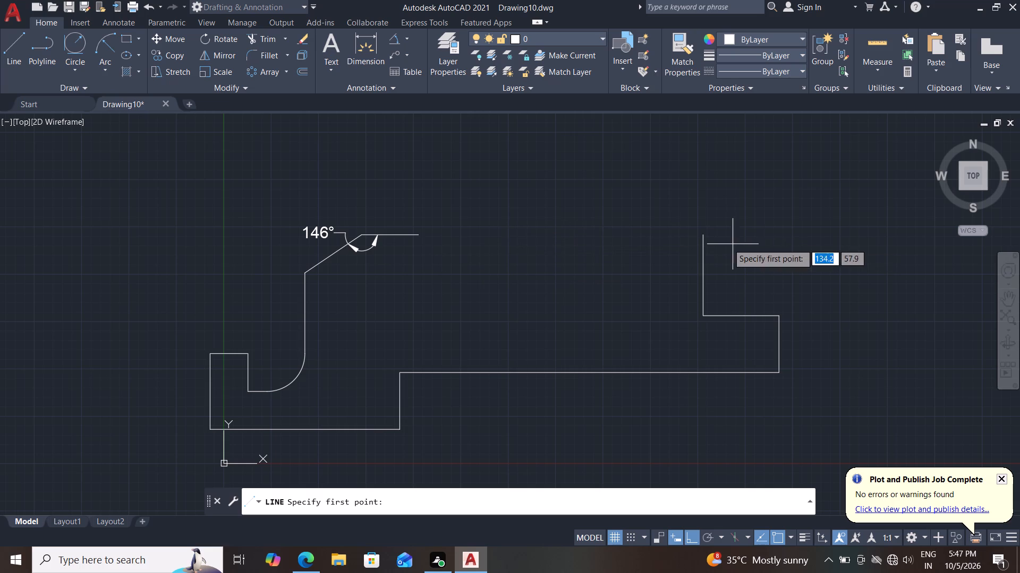
pyautogui.click(701, 236)
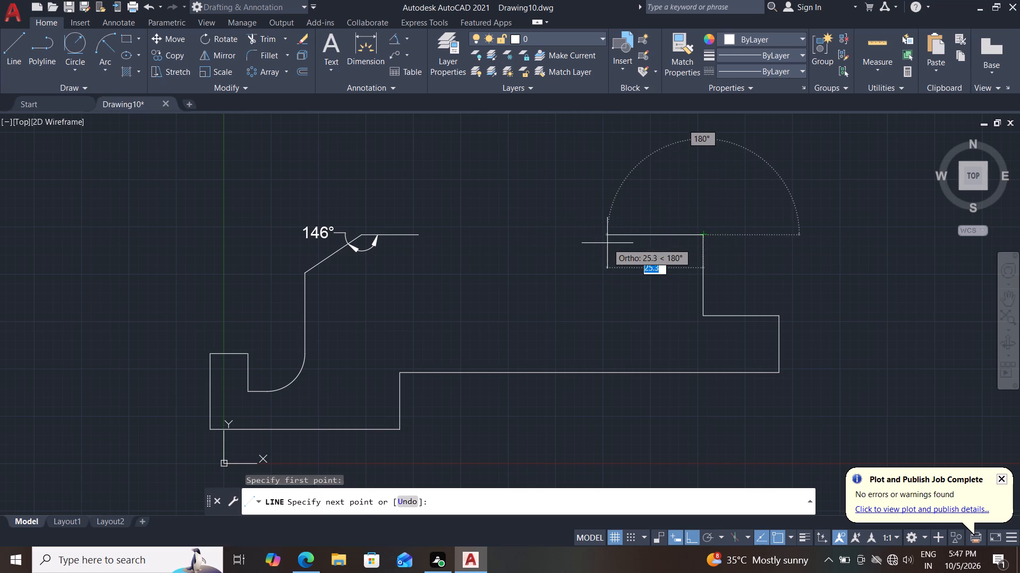
pyautogui.write('10')
pyautogui.press('Return')
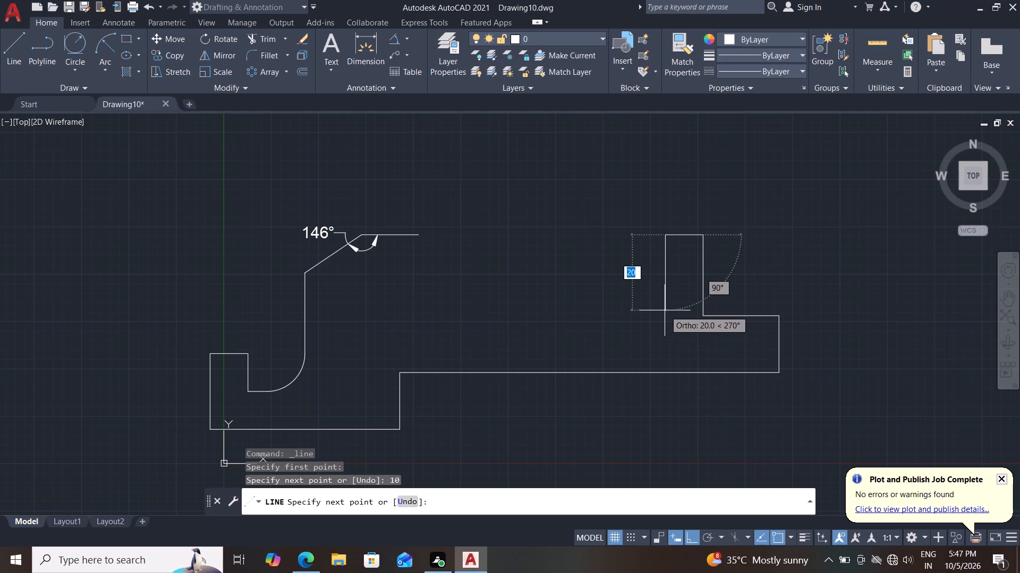
pyautogui.write('10')
pyautogui.press('Return')
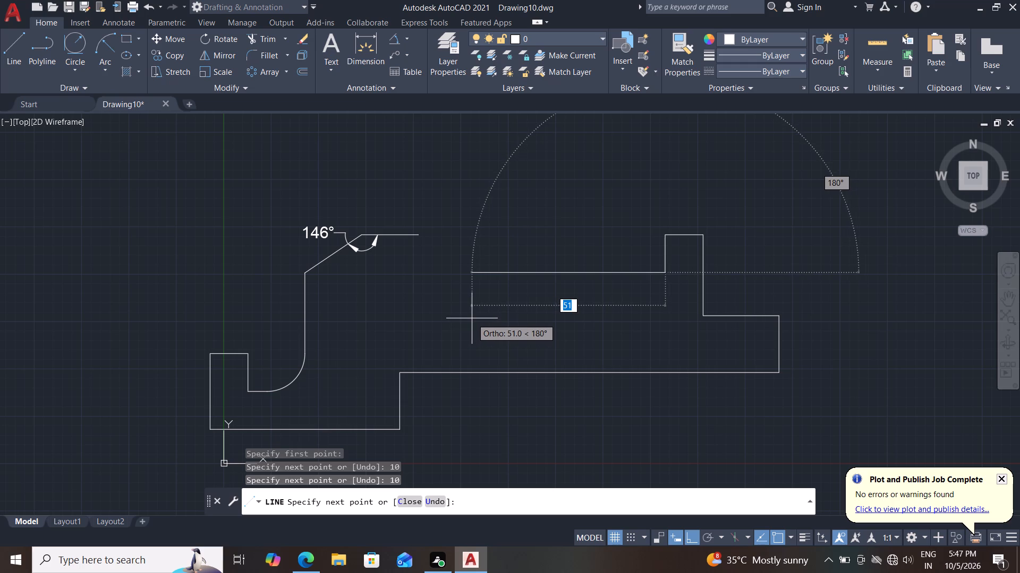
pyautogui.press('Escape')
pyautogui.press('Escape')
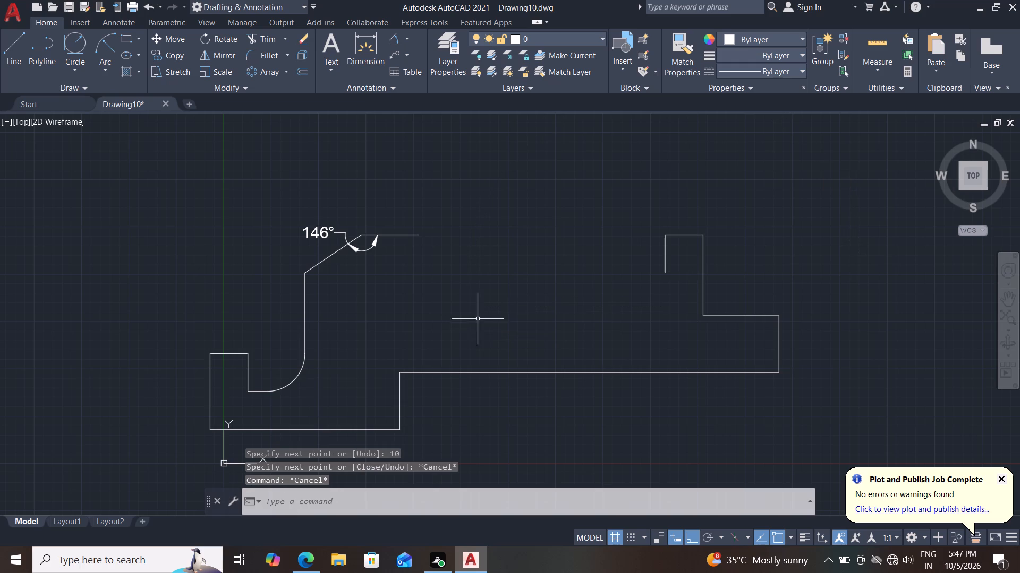
# Erase the 10 mm vertical line hanging from the new top line's left end.
pyautogui.click(664, 255)
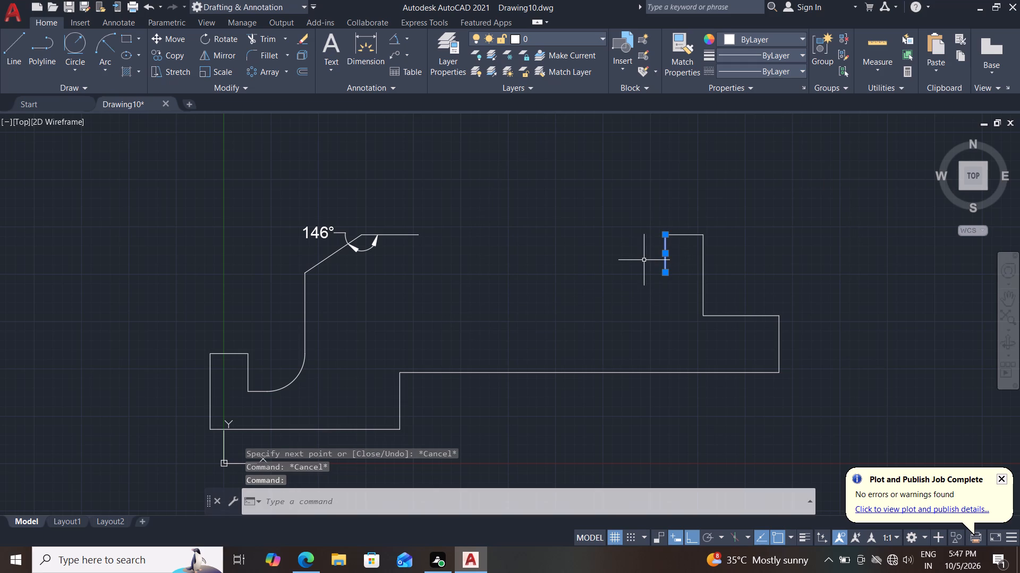
pyautogui.press('Delete')
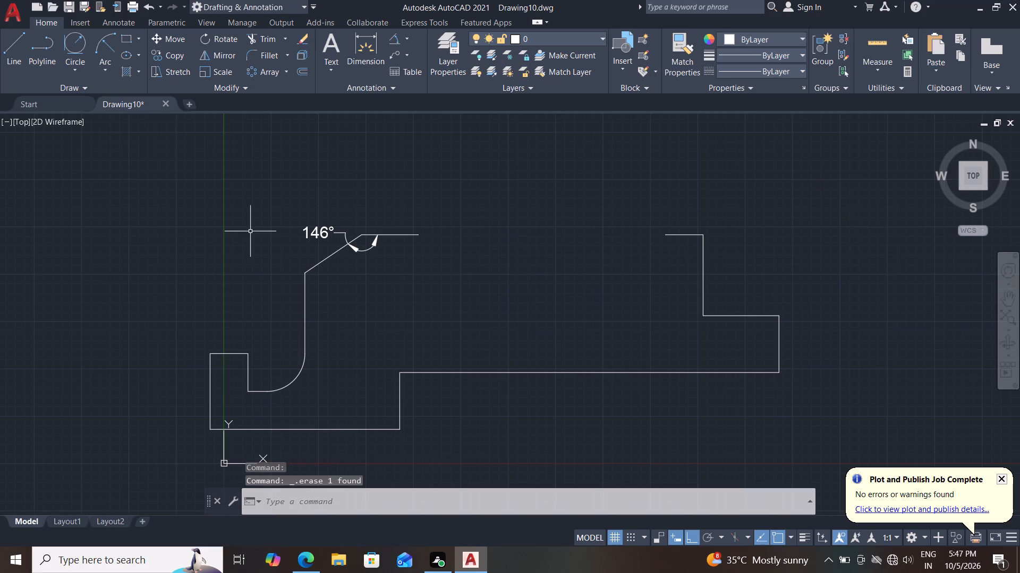
# Draw from the 10 mm top line's left end 15 mm down, about 65 mm left, and up to the short top line's right end.
pyautogui.click(11, 62)
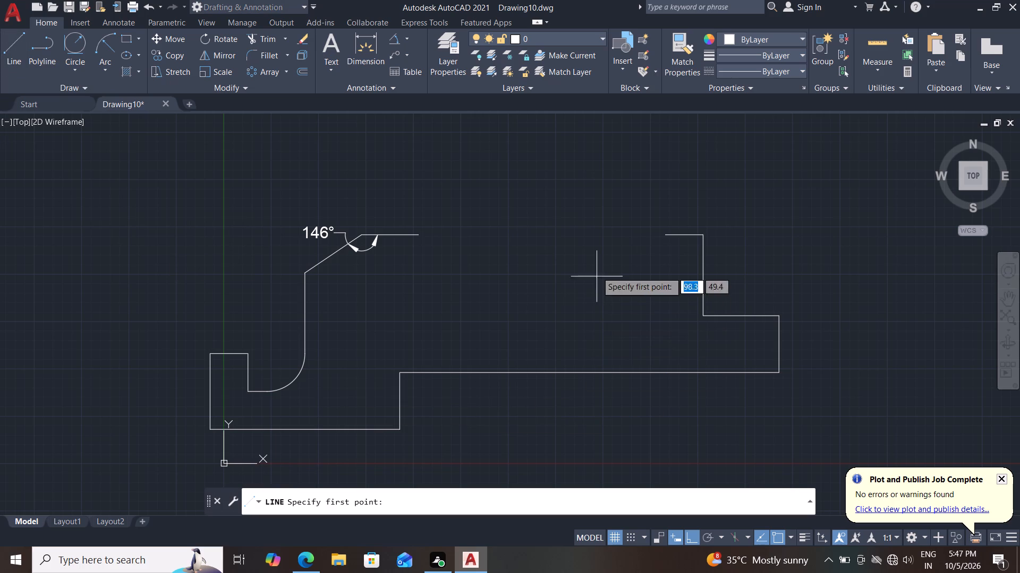
pyautogui.click(666, 234)
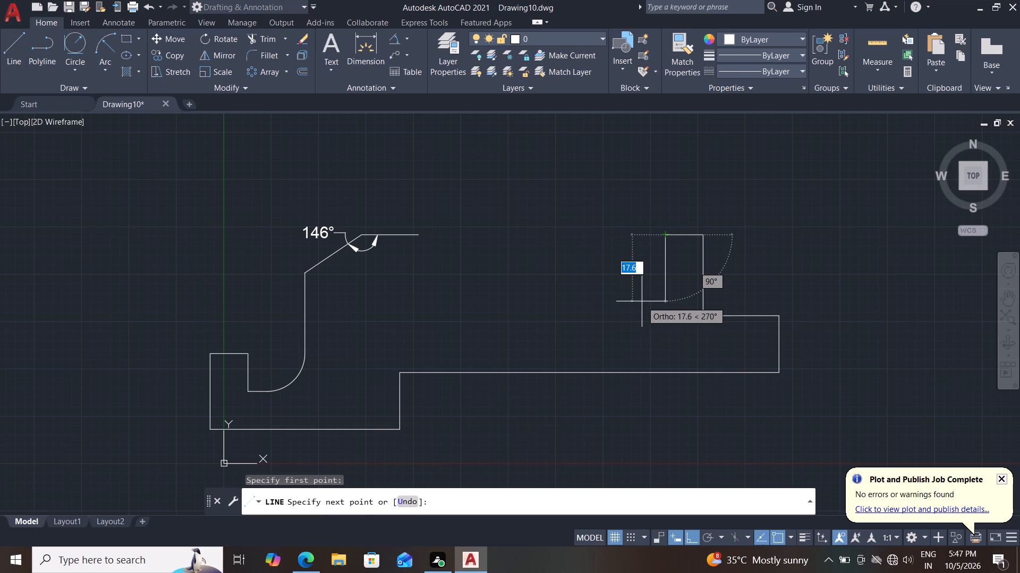
pyautogui.write('15')
pyautogui.press('Return')
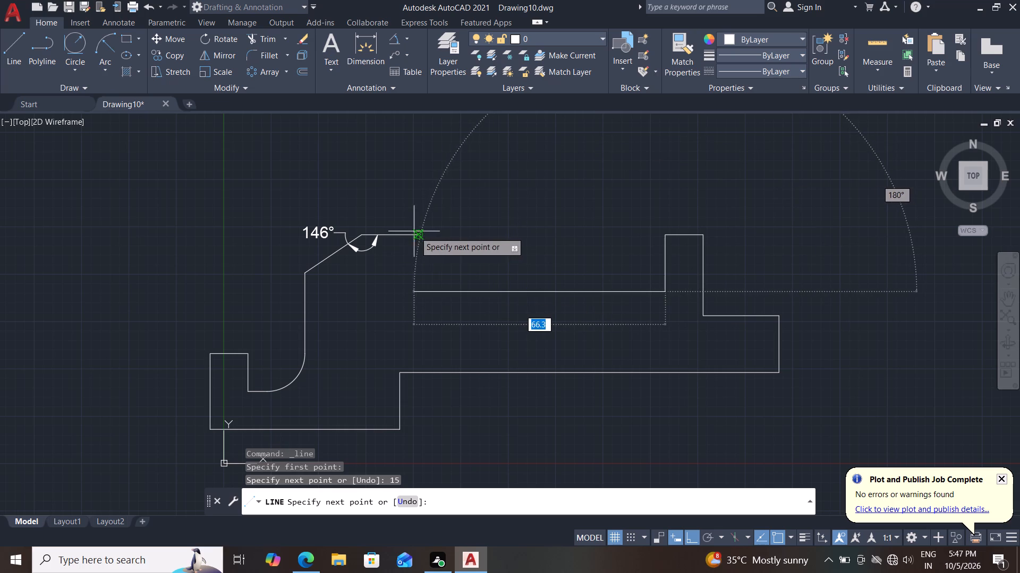
pyautogui.click(422, 291)
pyautogui.moveTo(418, 238); pyautogui.dragTo(445, 232)
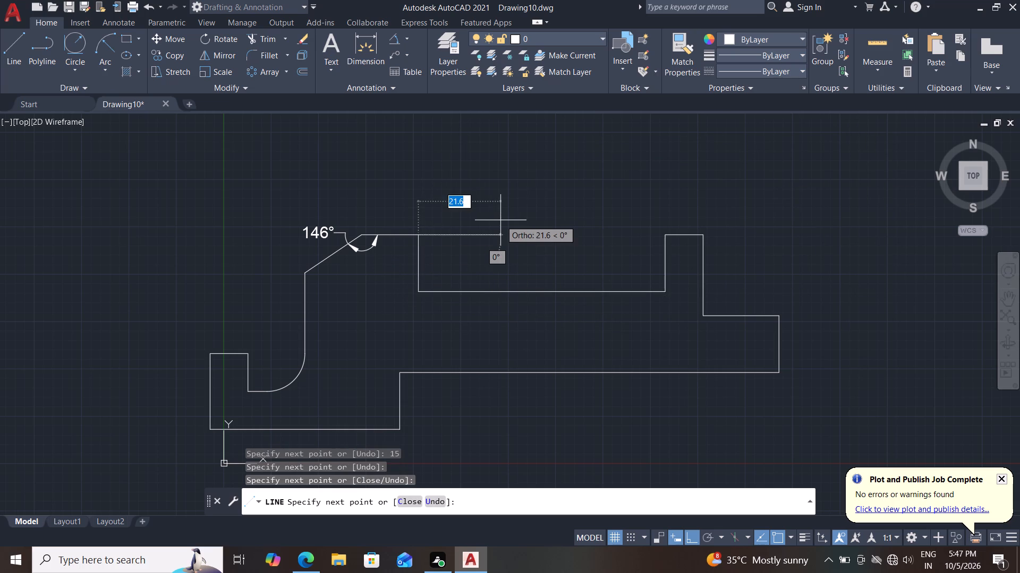
pyautogui.press('Escape')
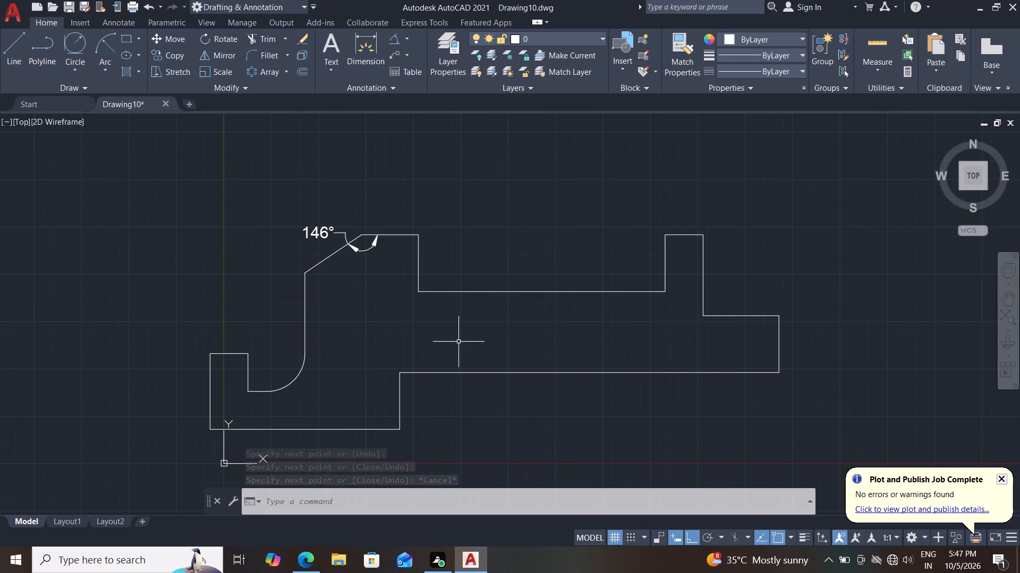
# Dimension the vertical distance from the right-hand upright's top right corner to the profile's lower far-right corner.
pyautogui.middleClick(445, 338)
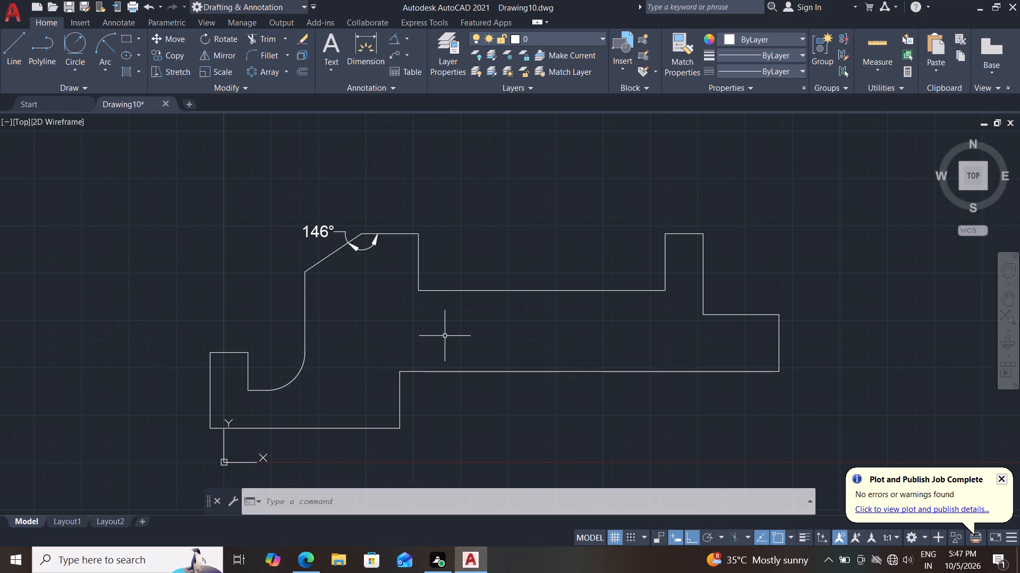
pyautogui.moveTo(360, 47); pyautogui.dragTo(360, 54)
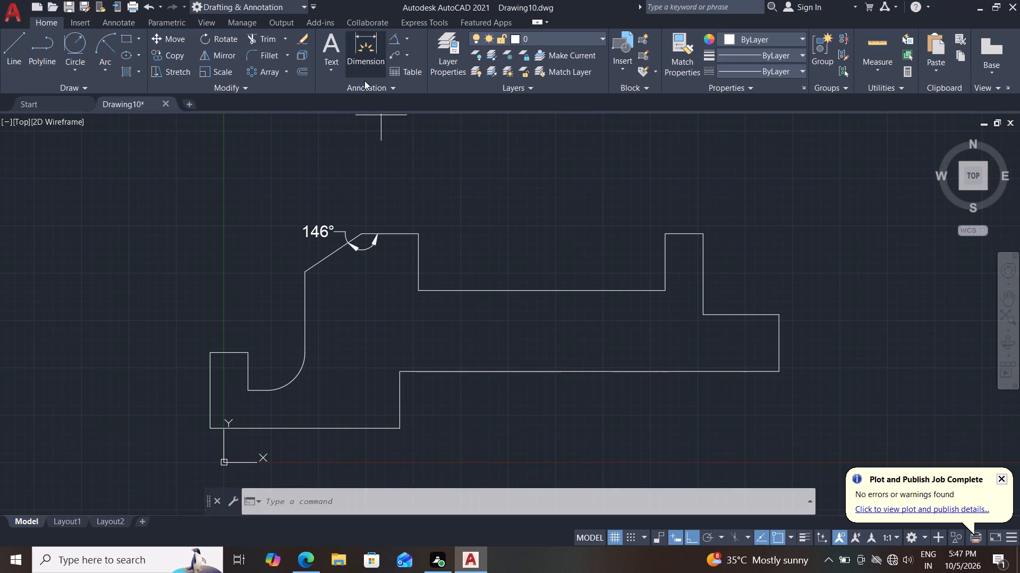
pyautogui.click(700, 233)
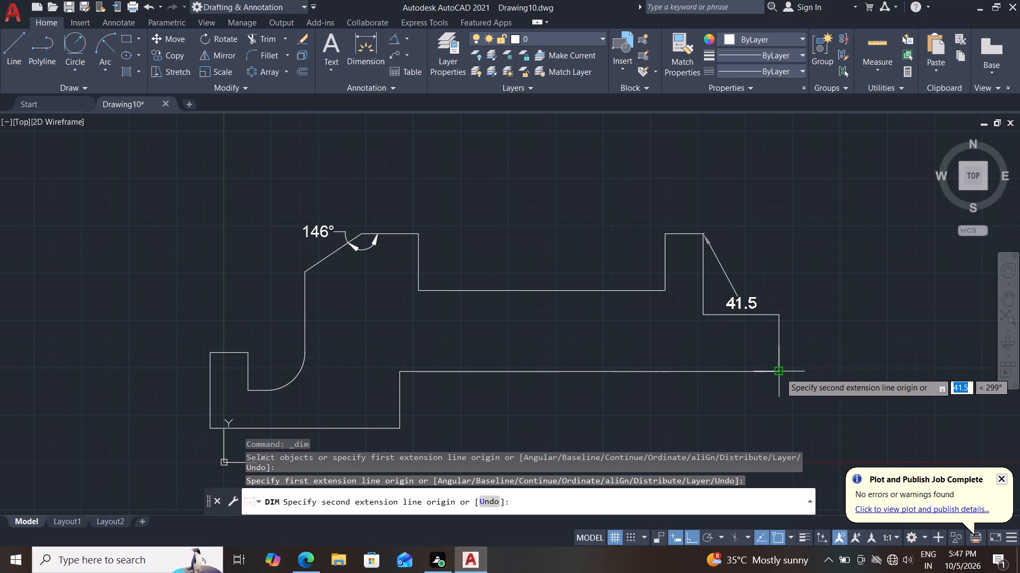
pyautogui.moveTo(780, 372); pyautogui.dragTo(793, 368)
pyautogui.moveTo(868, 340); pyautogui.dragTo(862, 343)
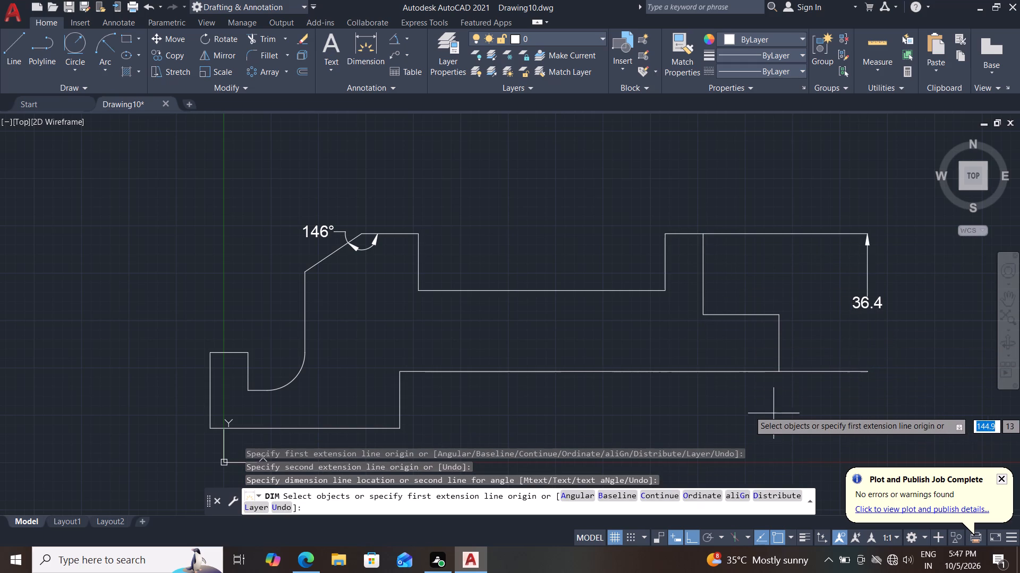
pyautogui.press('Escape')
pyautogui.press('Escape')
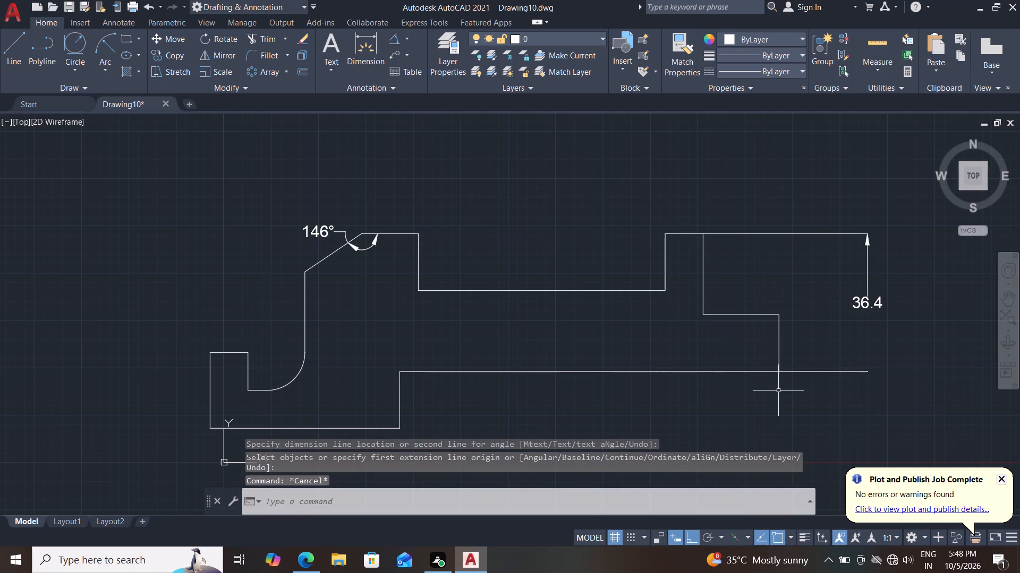
# Turn off suppression of dimension line 2 in the Standard dimension style.
pyautogui.press('d')
pyautogui.press('Return')
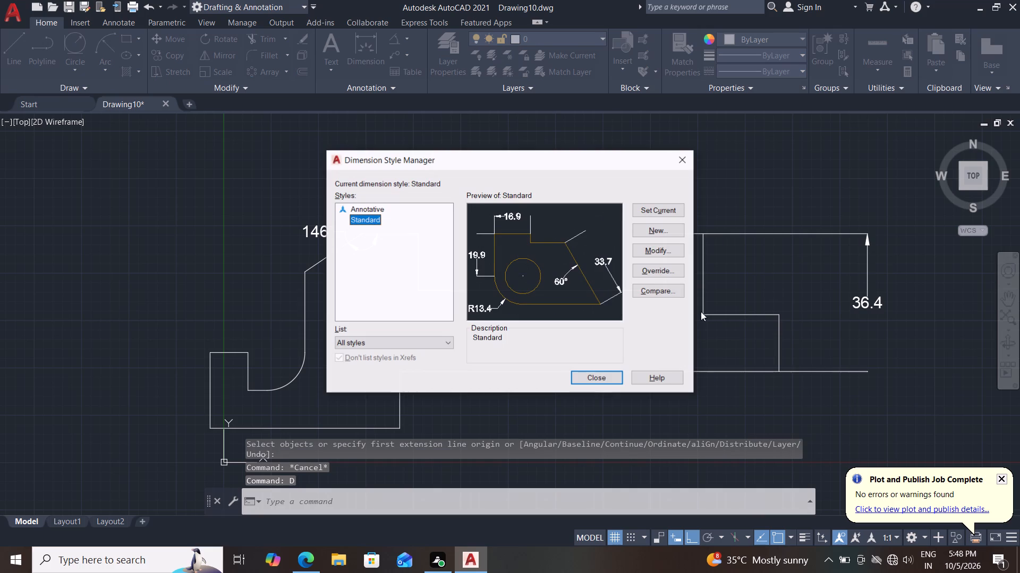
pyautogui.click(657, 253)
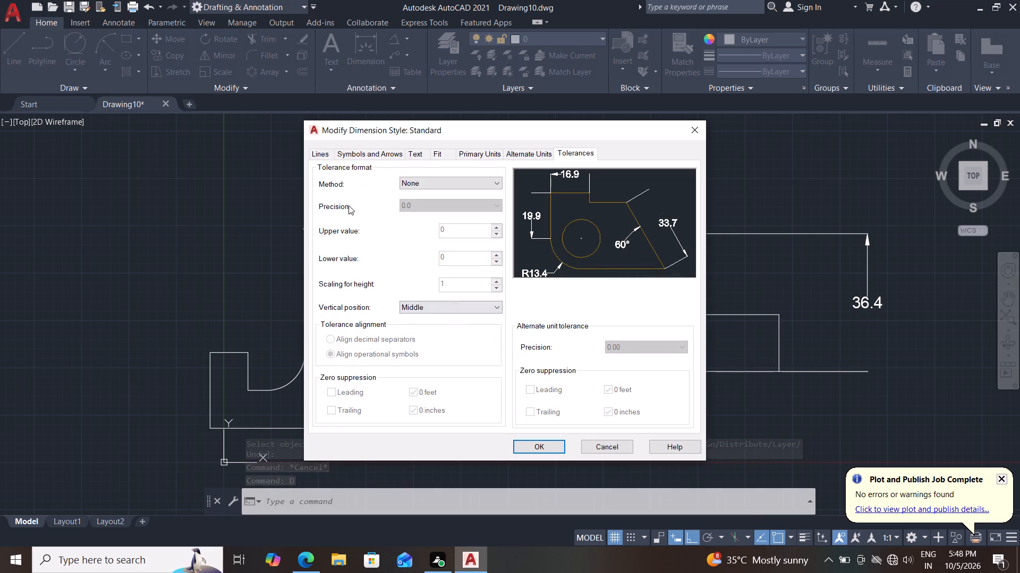
pyautogui.click(327, 151)
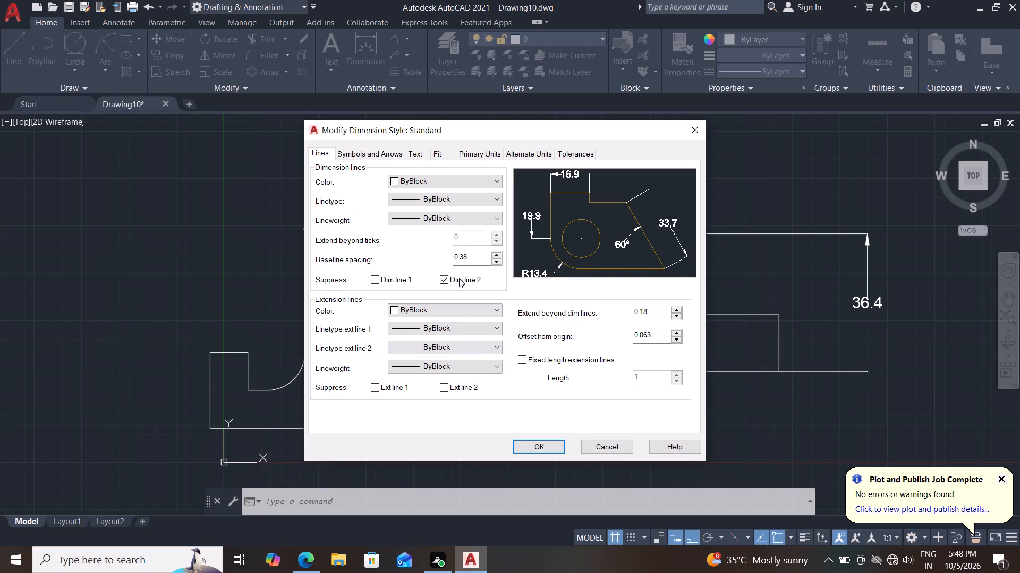
pyautogui.click(459, 277)
pyautogui.click(548, 443)
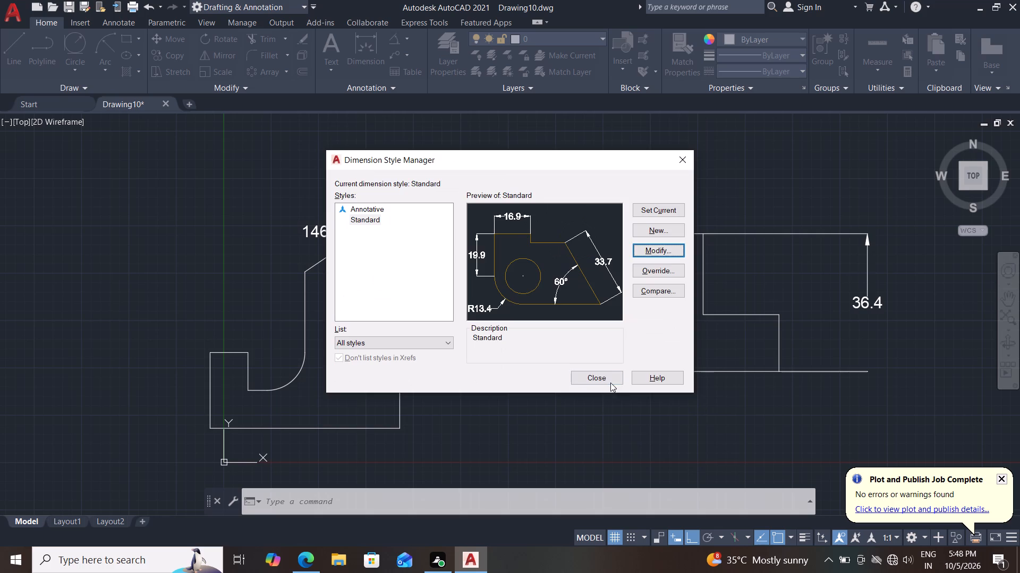
pyautogui.click(598, 375)
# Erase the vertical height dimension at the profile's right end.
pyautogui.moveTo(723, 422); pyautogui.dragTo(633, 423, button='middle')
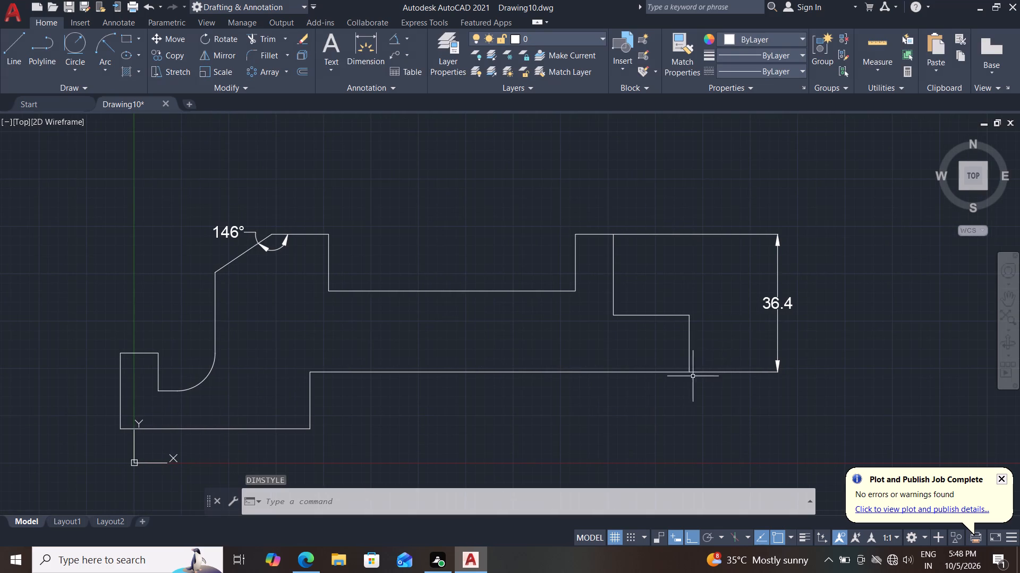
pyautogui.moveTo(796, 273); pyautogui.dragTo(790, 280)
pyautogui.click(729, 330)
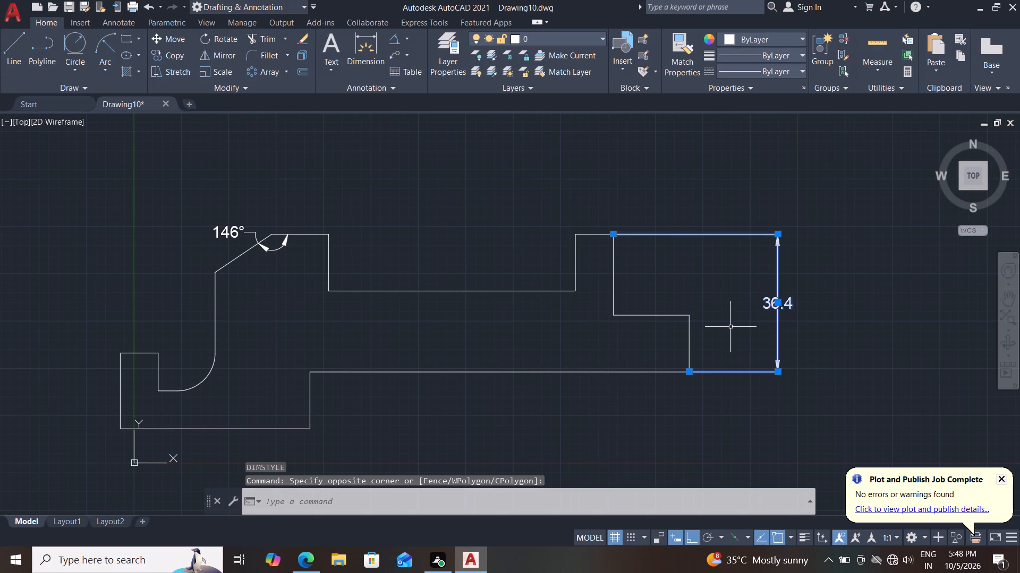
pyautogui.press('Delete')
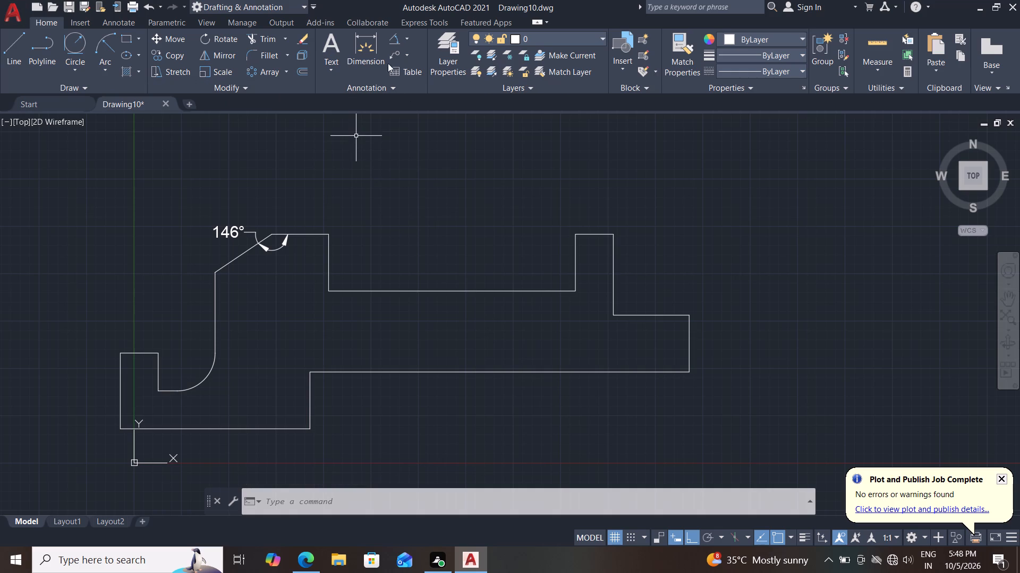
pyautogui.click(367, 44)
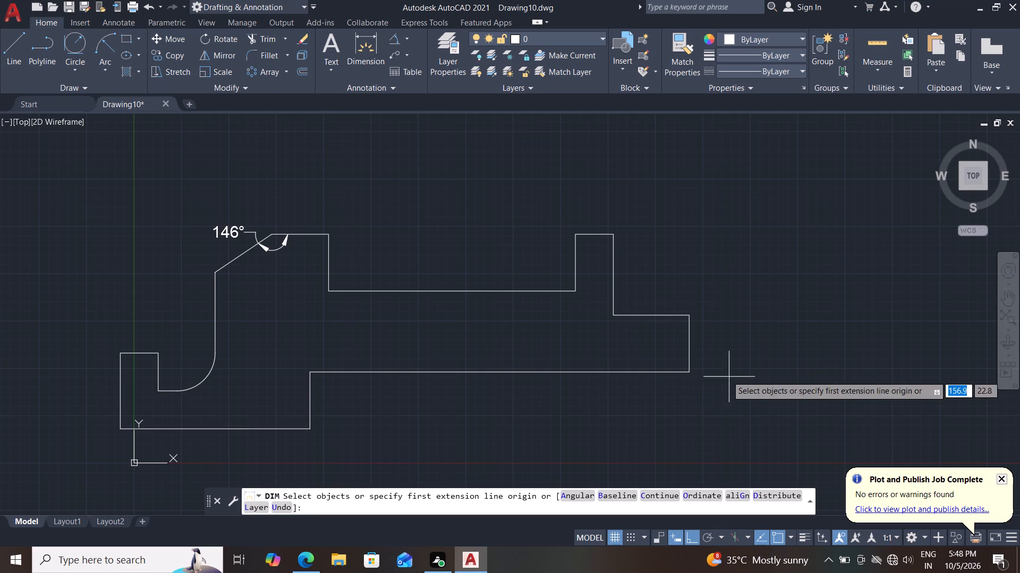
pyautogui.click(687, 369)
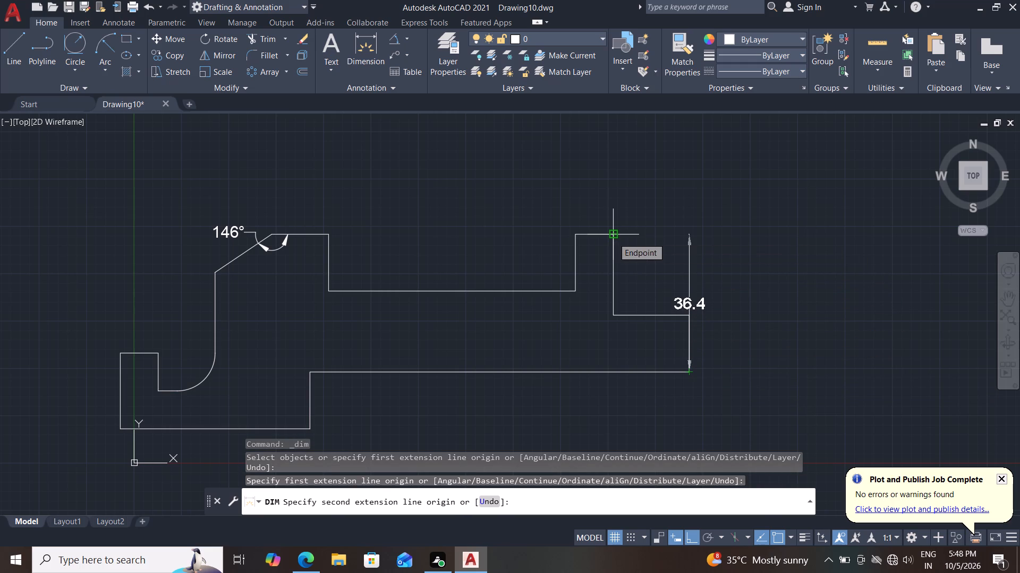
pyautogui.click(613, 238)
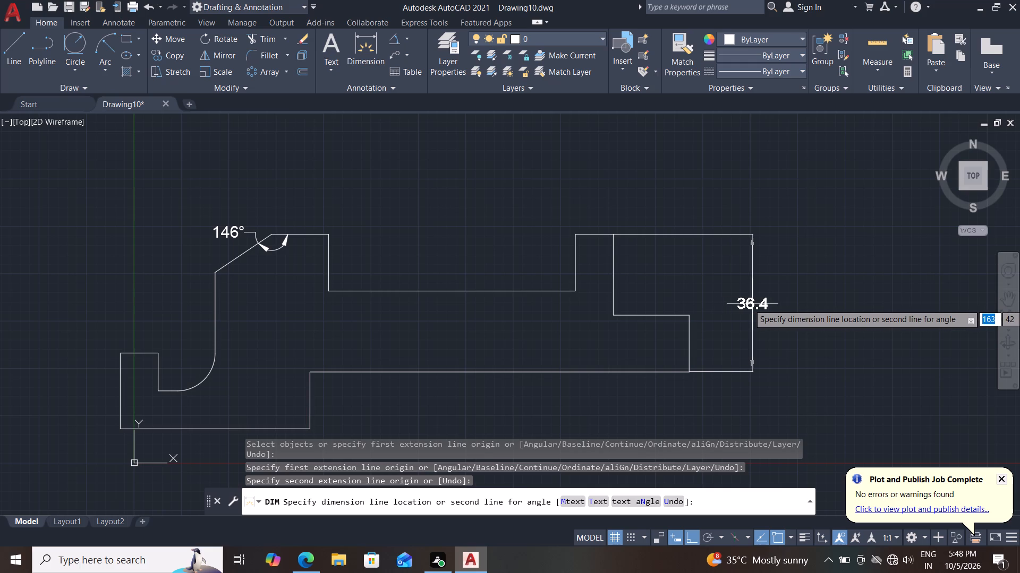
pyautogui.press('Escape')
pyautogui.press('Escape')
# Offset the right-hand upright's 10 mm top line by 0.1 mm downward.
pyautogui.press('o')
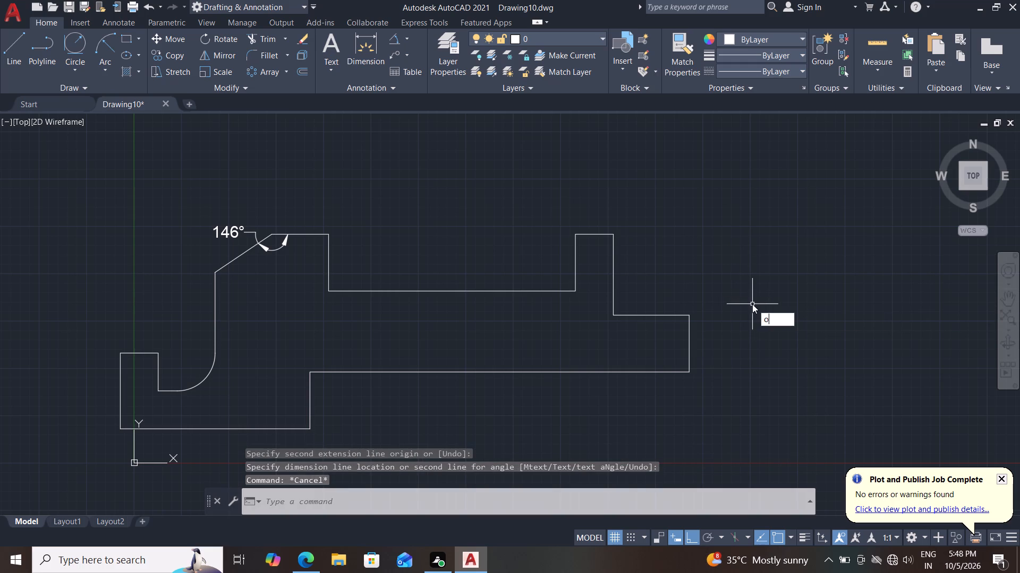
pyautogui.press('Return')
pyautogui.press('0')
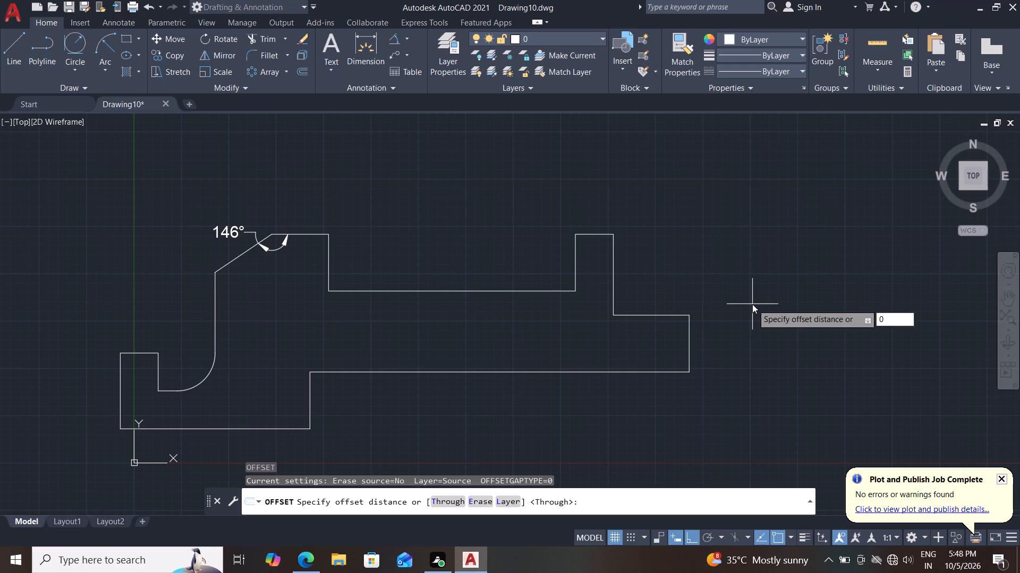
pyautogui.write('.1')
pyautogui.press('Return')
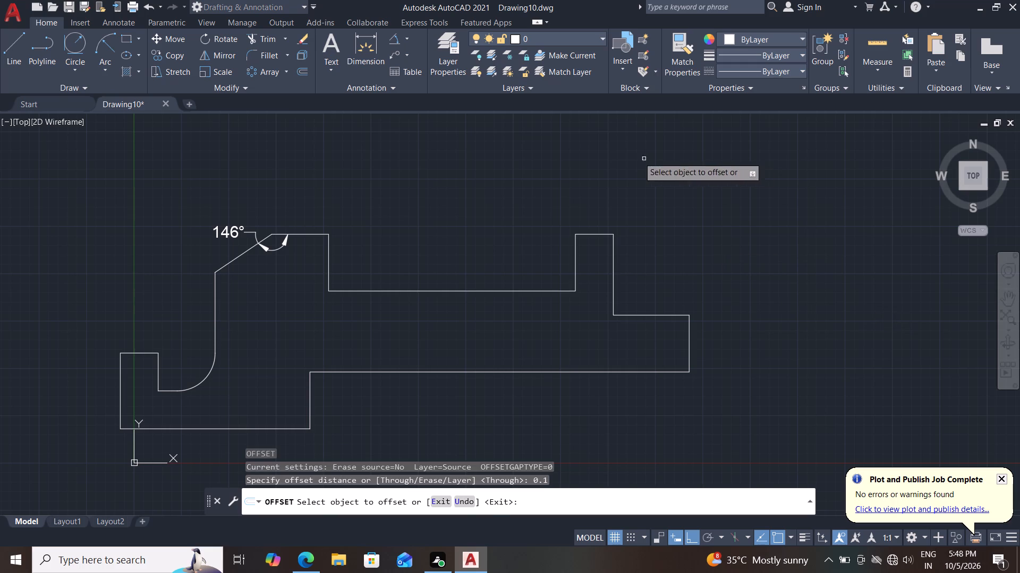
pyautogui.click(604, 232)
pyautogui.moveTo(600, 278); pyautogui.dragTo(607, 272)
pyautogui.scroll(5, 590, 252)
pyautogui.moveTo(584, 238); pyautogui.dragTo(554, 384, button='middle')
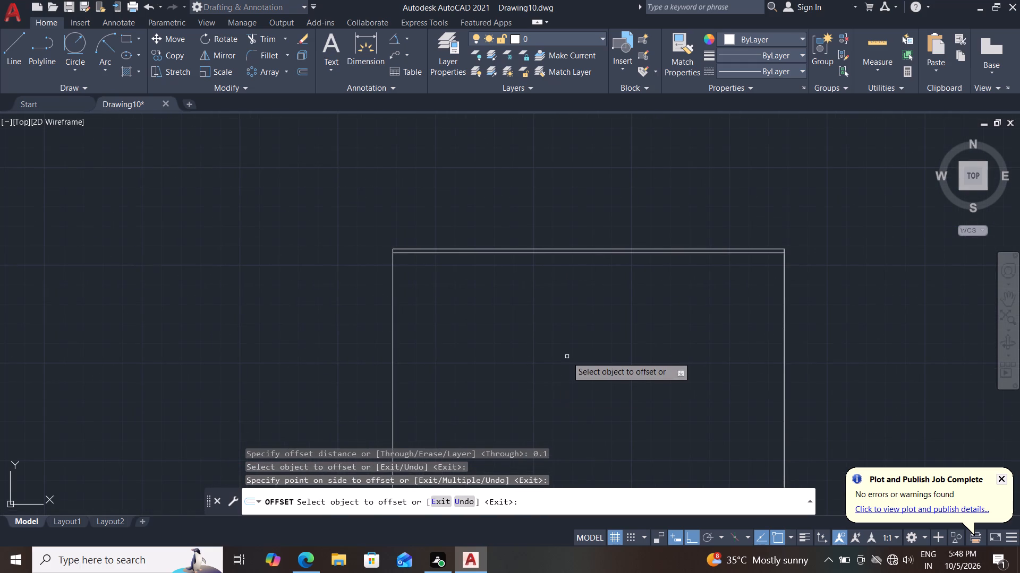
pyautogui.press('Escape')
pyautogui.press('Escape')
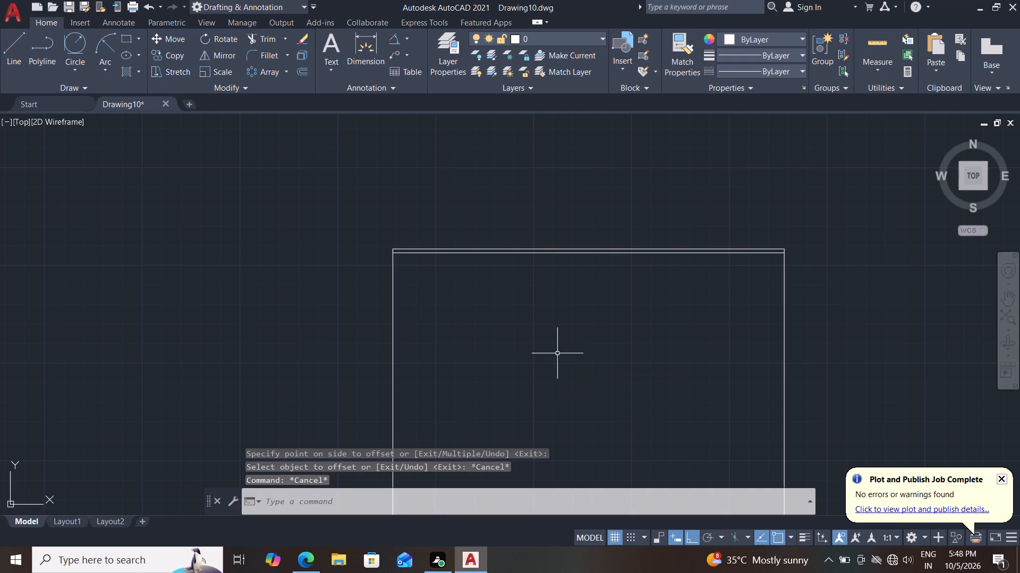
# Erase the original upper line of the two closely spaced top lines on the right-hand upright.
pyautogui.click(633, 249)
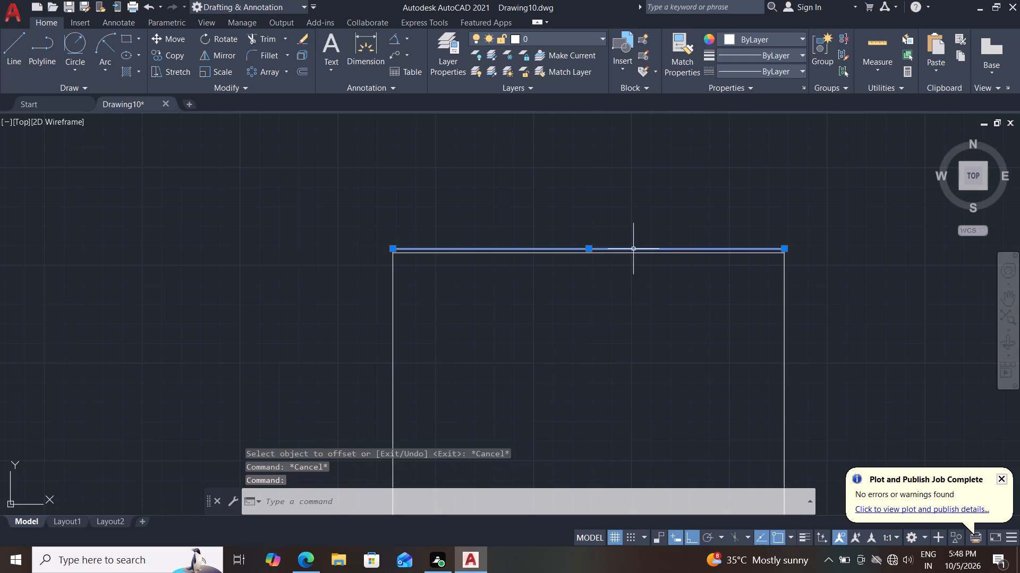
pyautogui.press('Delete')
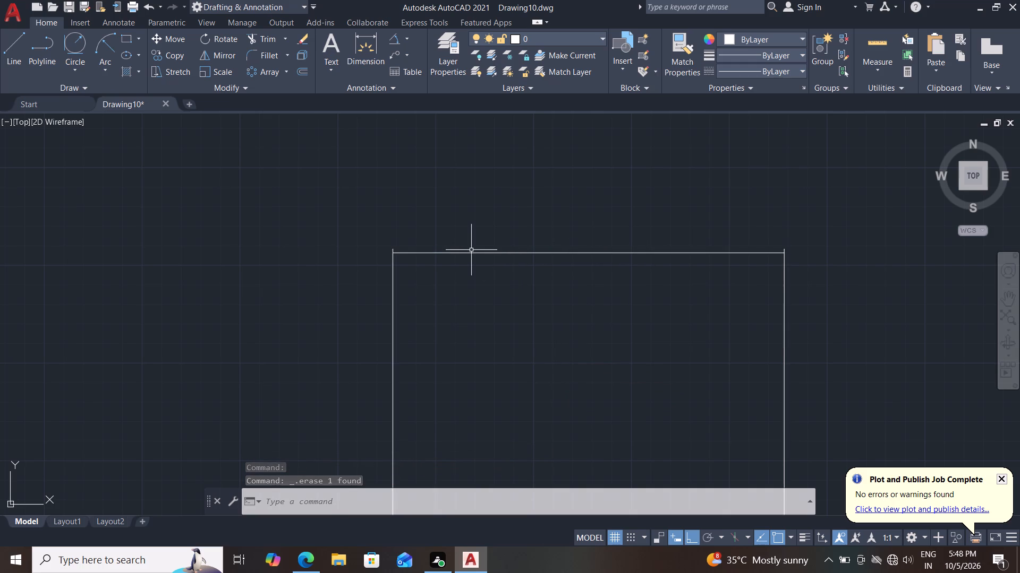
# Trim the short vertical stubs projecting above the right-hand upright's top line at both of its ends.
pyautogui.click(264, 37)
pyautogui.scroll(2, 420, 295)
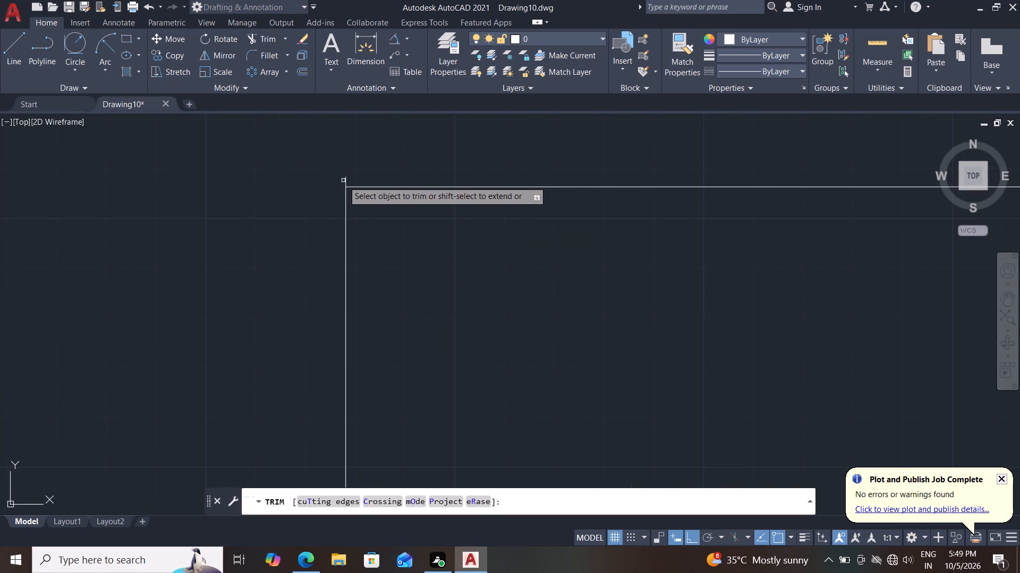
pyautogui.click(346, 180)
pyautogui.scroll(-1, 499, 299)
pyautogui.moveTo(598, 303); pyautogui.dragTo(414, 307, button='middle')
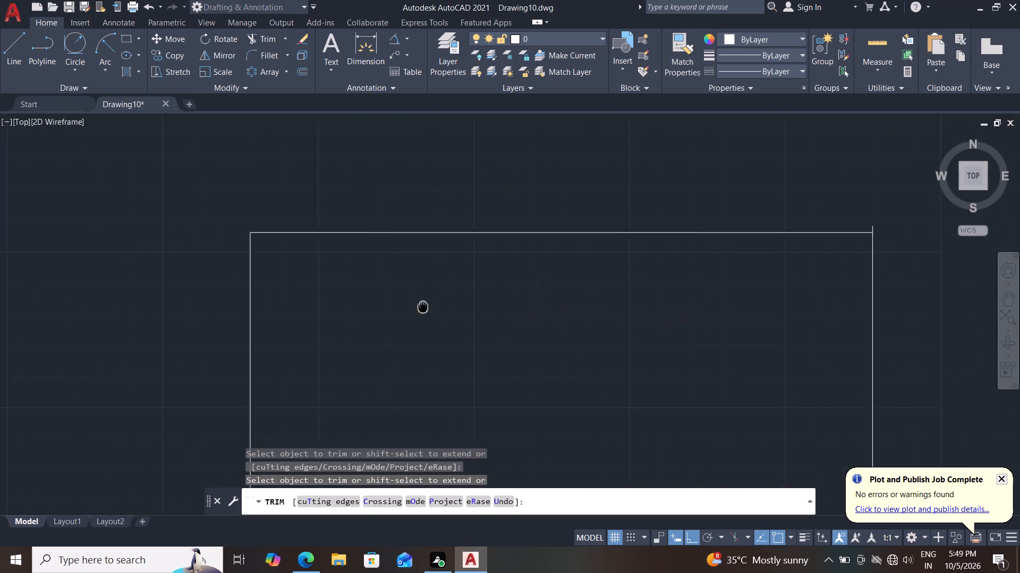
pyautogui.moveTo(414, 307); pyautogui.dragTo(344, 314, button='middle')
pyautogui.scroll(2, 733, 275)
pyautogui.moveTo(801, 172); pyautogui.dragTo(844, 177)
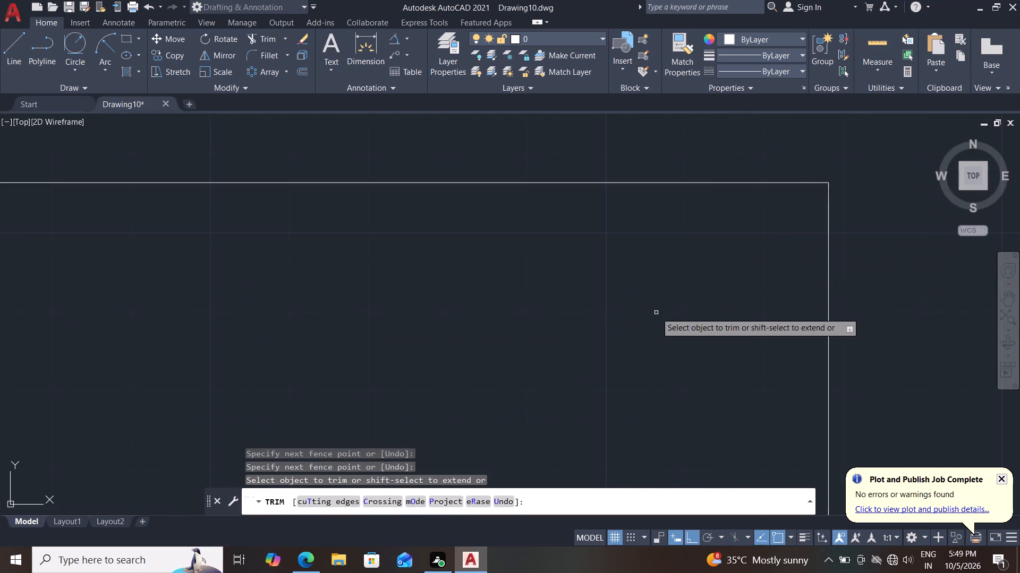
pyautogui.scroll(-6, 654, 315)
pyautogui.moveTo(603, 367); pyautogui.dragTo(596, 326, button='middle')
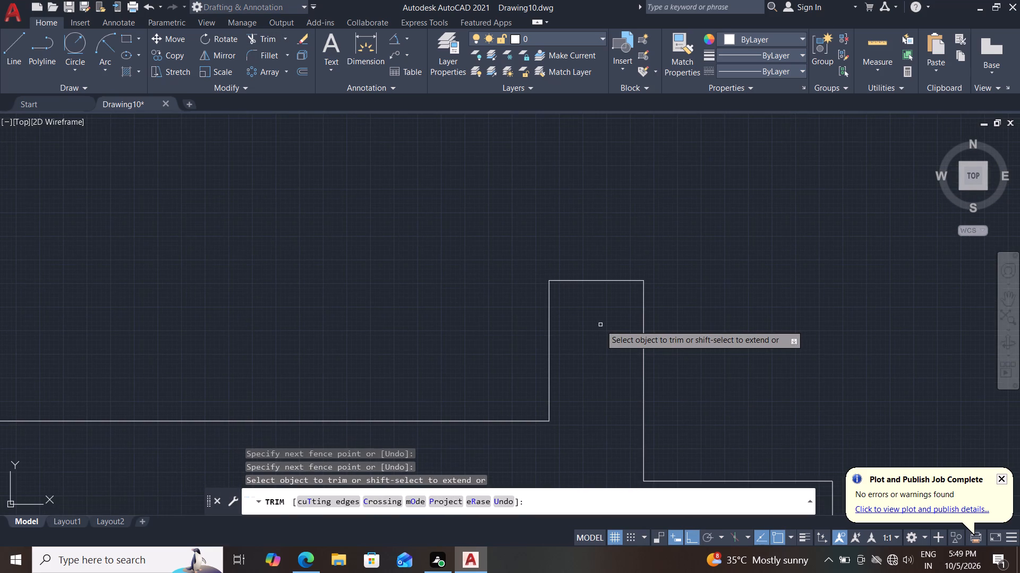
pyautogui.press('Escape')
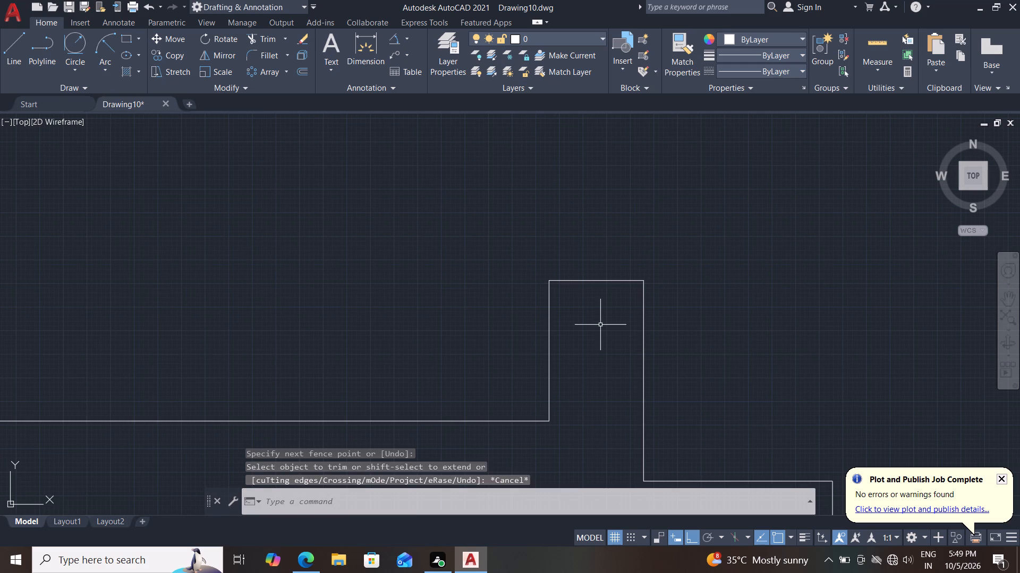
# Dimension the height from the long bottom edge to the right-hand upright's top, and the height of the profile's right end.
pyautogui.scroll(-1, 609, 369)
pyautogui.moveTo(625, 367); pyautogui.dragTo(583, 254, button='middle')
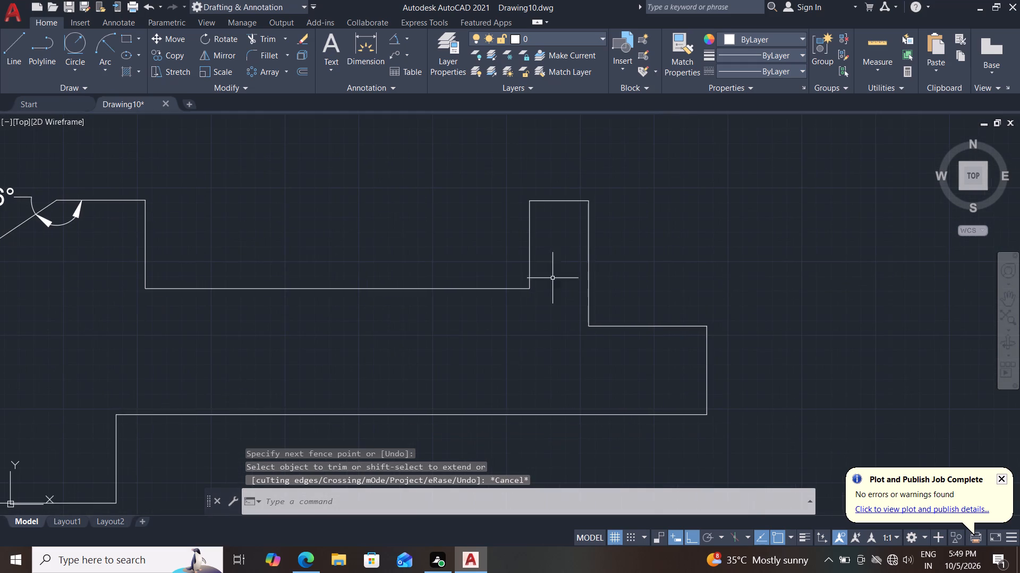
pyautogui.moveTo(357, 41); pyautogui.dragTo(367, 57)
pyautogui.moveTo(706, 417); pyautogui.dragTo(704, 411)
pyautogui.moveTo(587, 201); pyautogui.dragTo(598, 201)
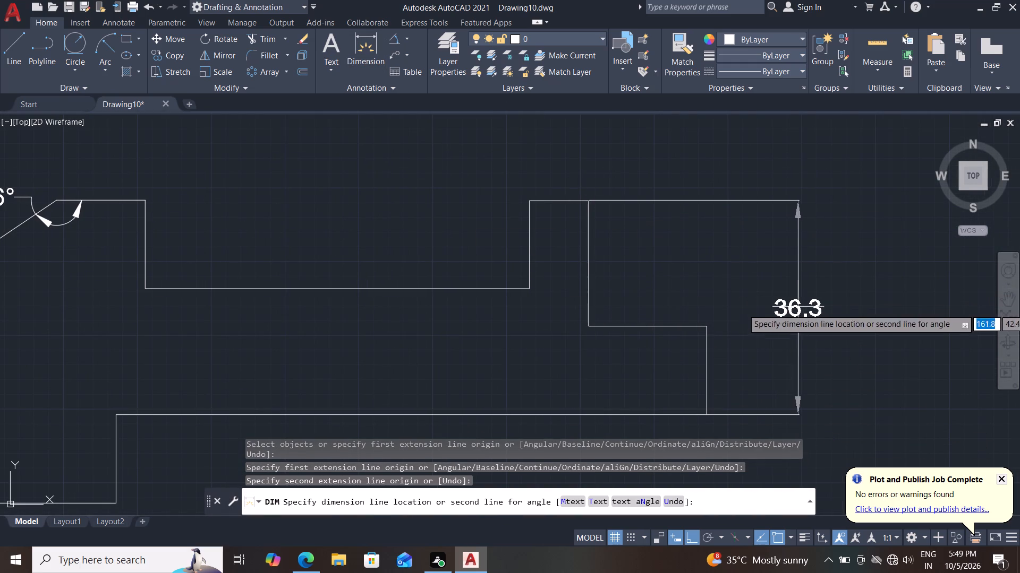
pyautogui.click(819, 319)
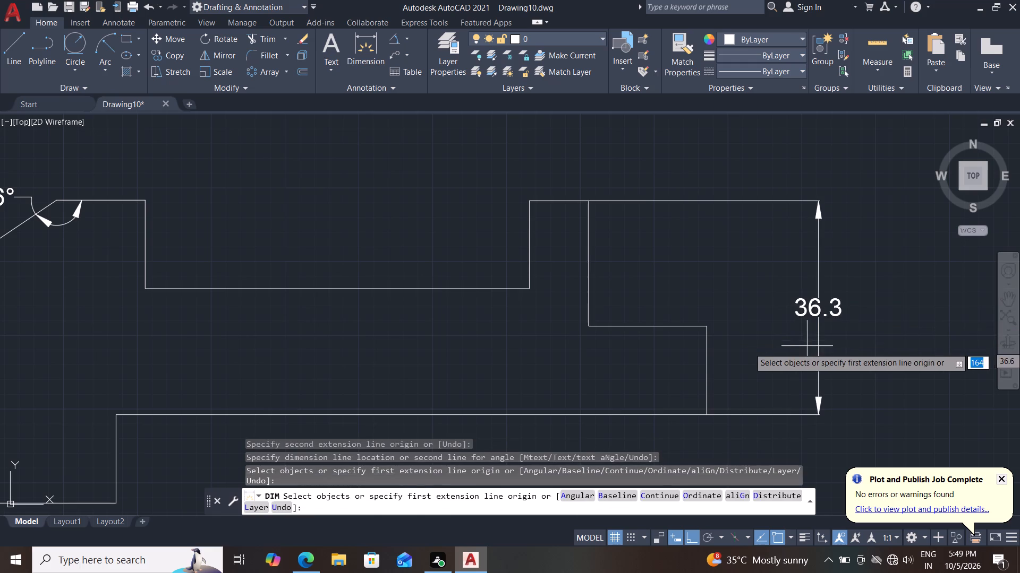
pyautogui.click(705, 330)
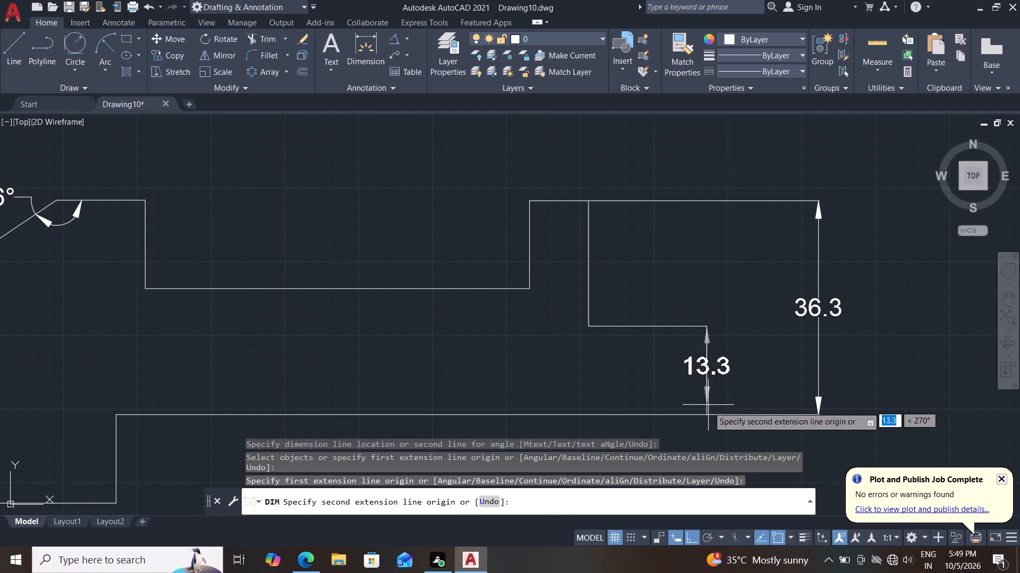
pyautogui.moveTo(708, 416); pyautogui.dragTo(714, 409)
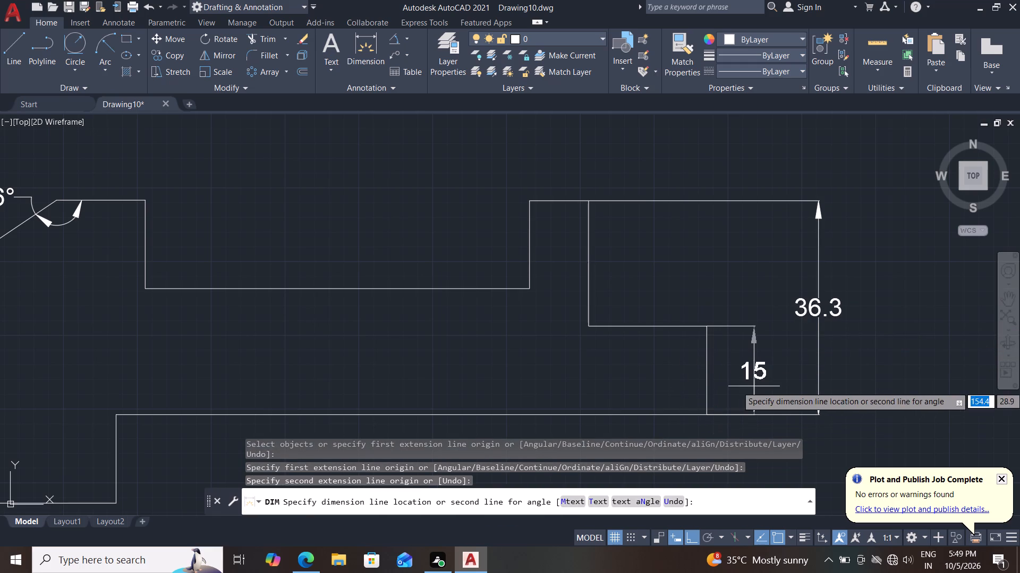
pyautogui.moveTo(754, 386); pyautogui.dragTo(744, 386)
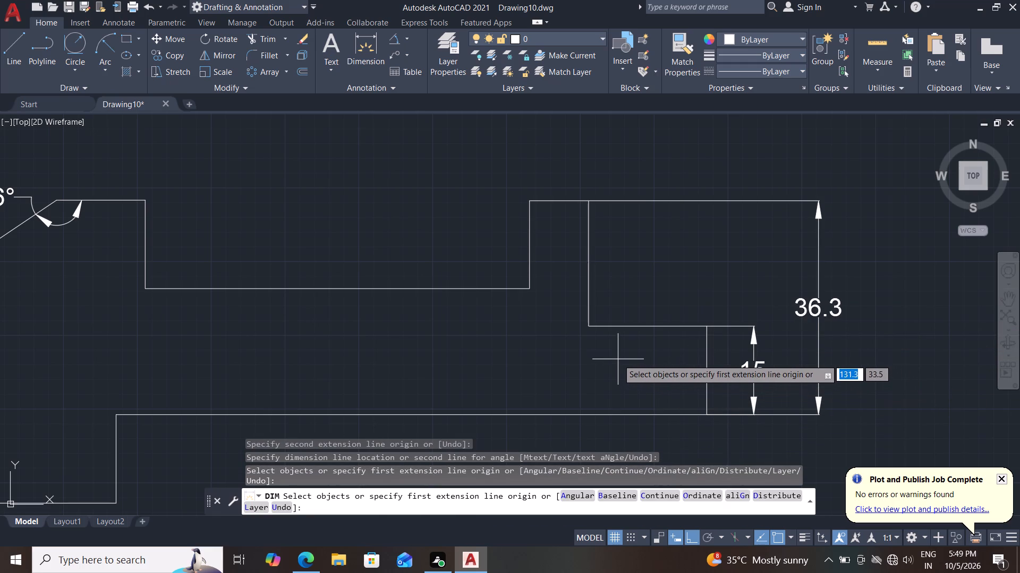
# Dimension the widths of the right-hand upright's top and the adjacent lower step, aligned in one row above the profile.
pyautogui.moveTo(622, 316); pyautogui.dragTo(628, 348, button='middle')
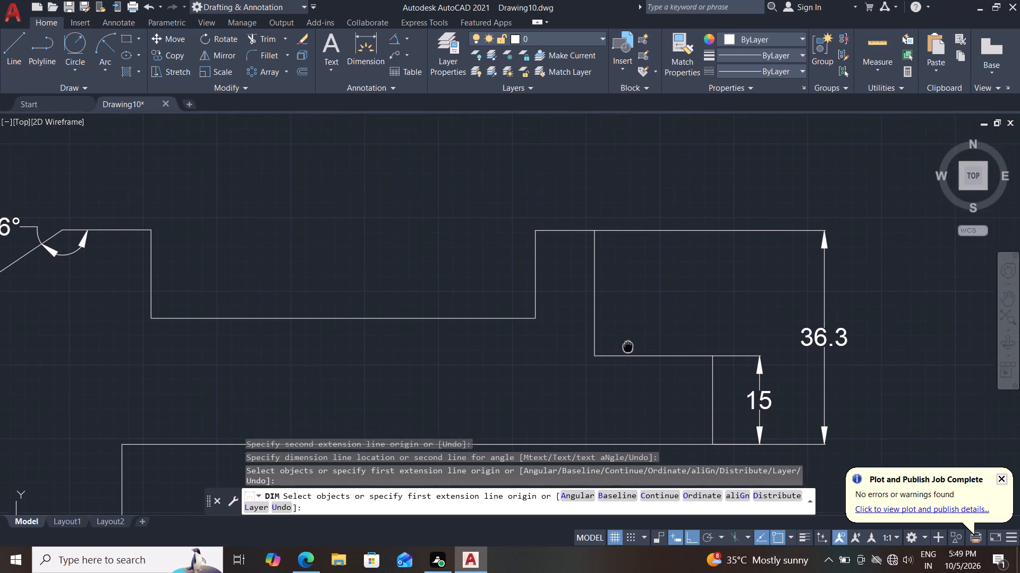
pyautogui.moveTo(628, 348); pyautogui.dragTo(628, 349, button='middle')
pyautogui.click(591, 236)
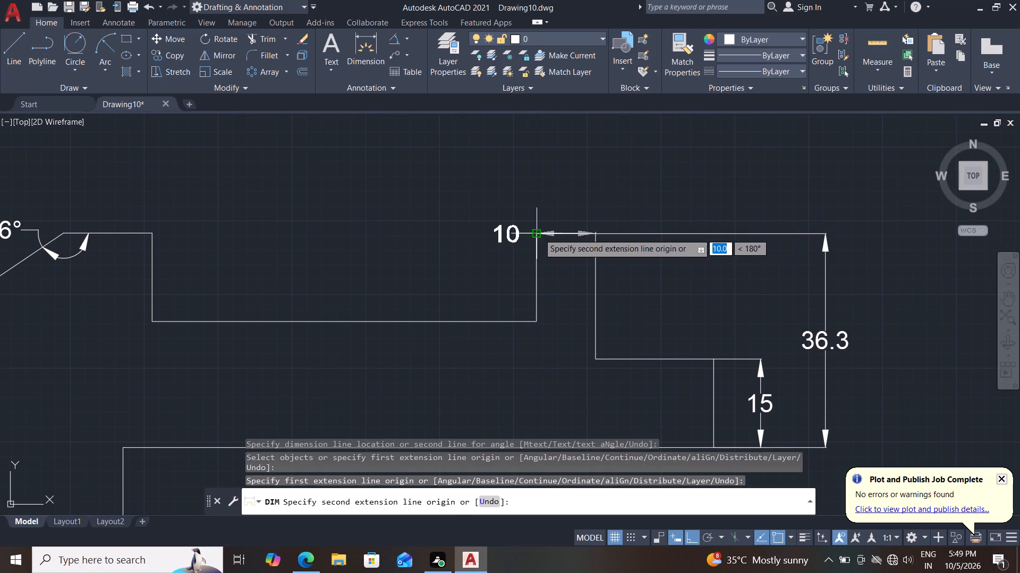
pyautogui.click(537, 233)
pyautogui.click(547, 177)
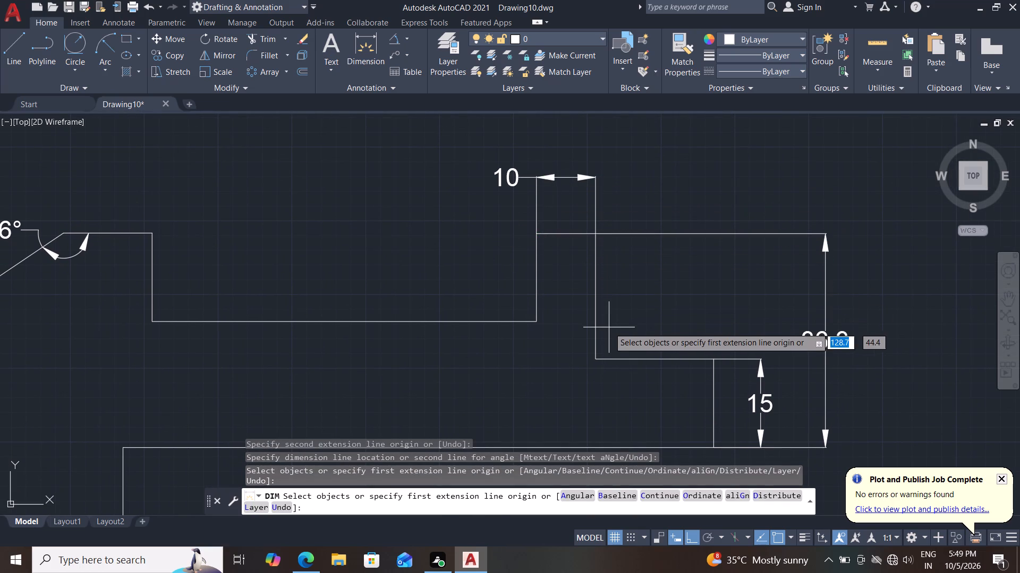
pyautogui.click(601, 359)
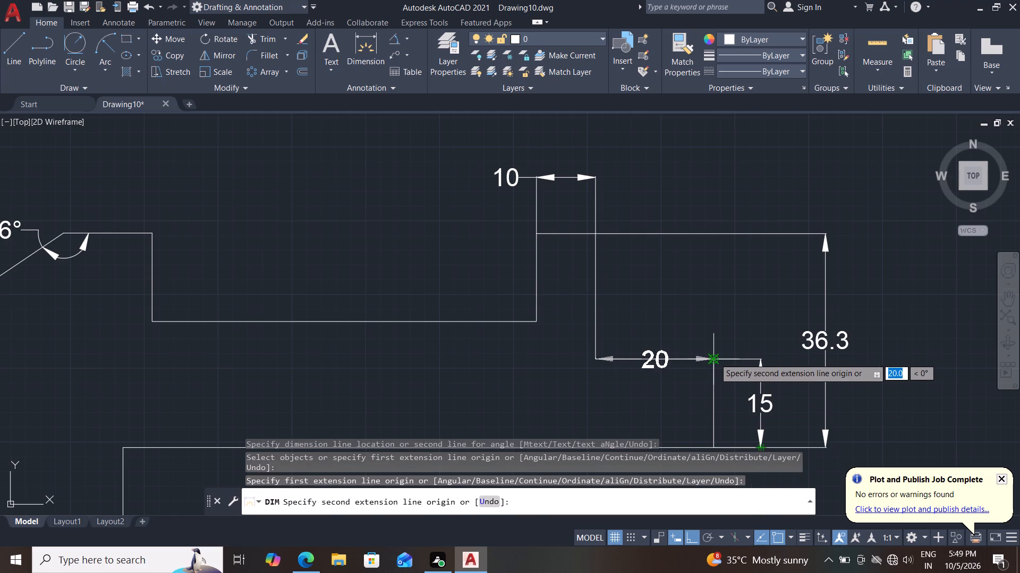
pyautogui.click(715, 358)
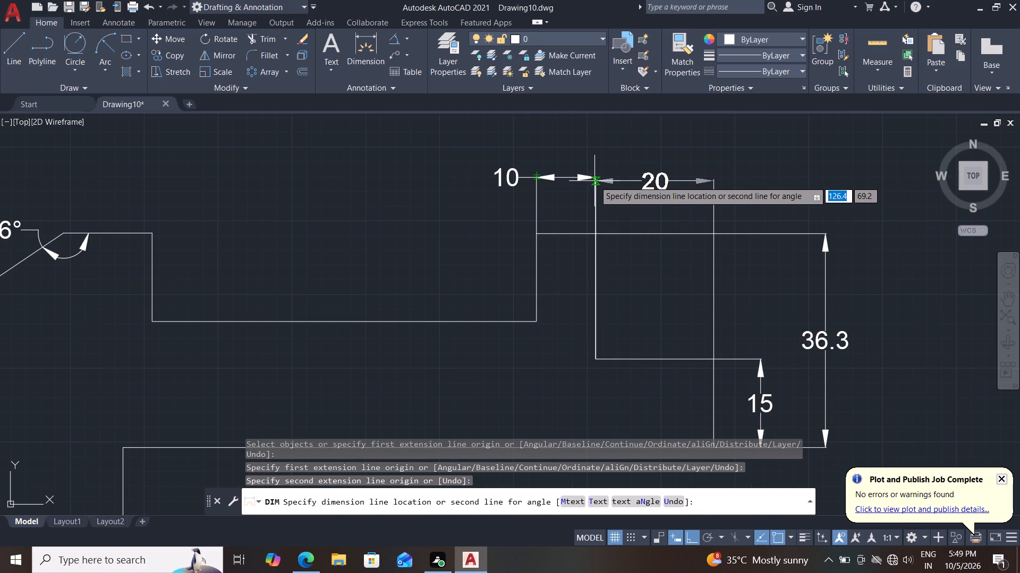
pyautogui.click(596, 178)
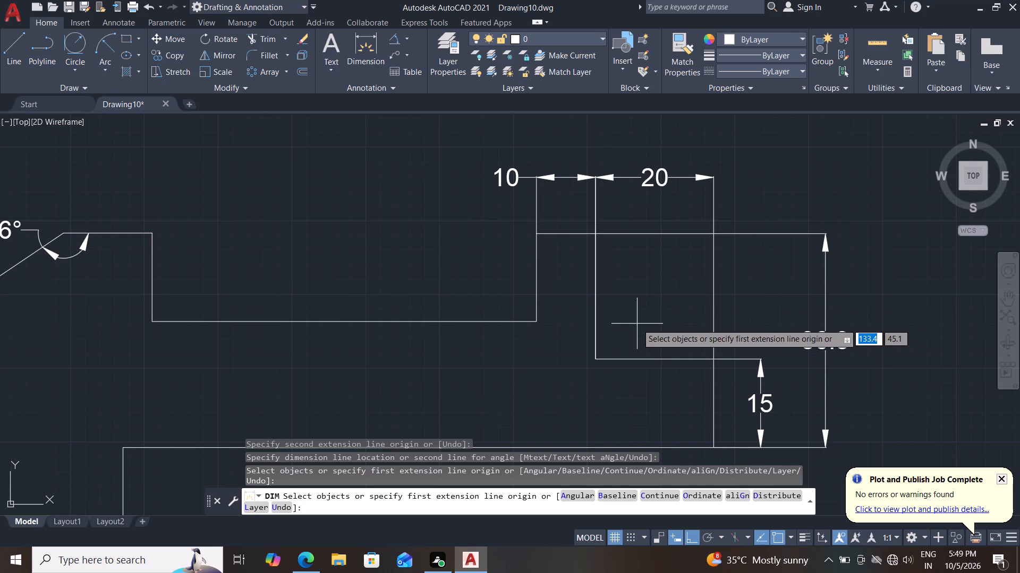
pyautogui.press('Escape')
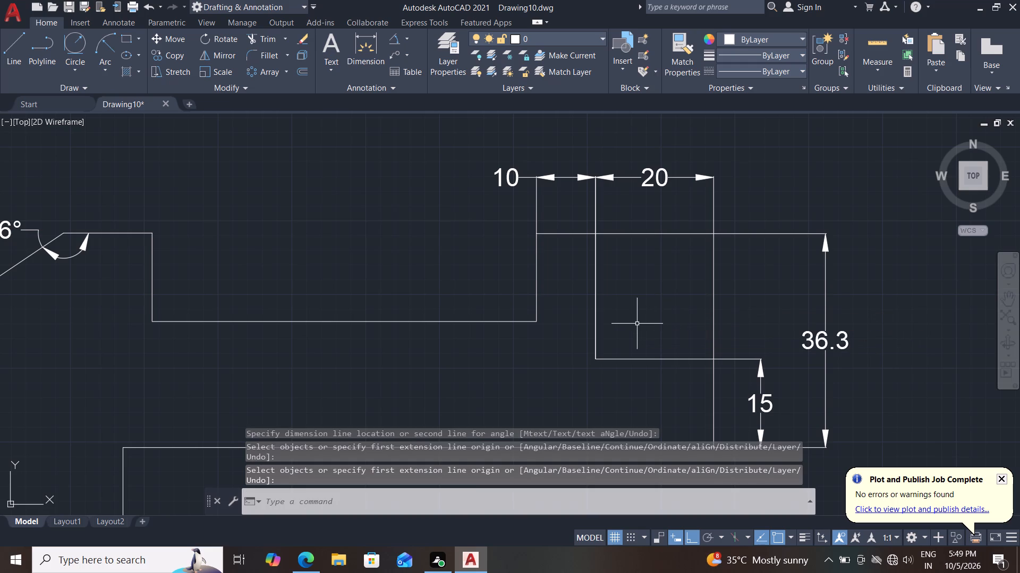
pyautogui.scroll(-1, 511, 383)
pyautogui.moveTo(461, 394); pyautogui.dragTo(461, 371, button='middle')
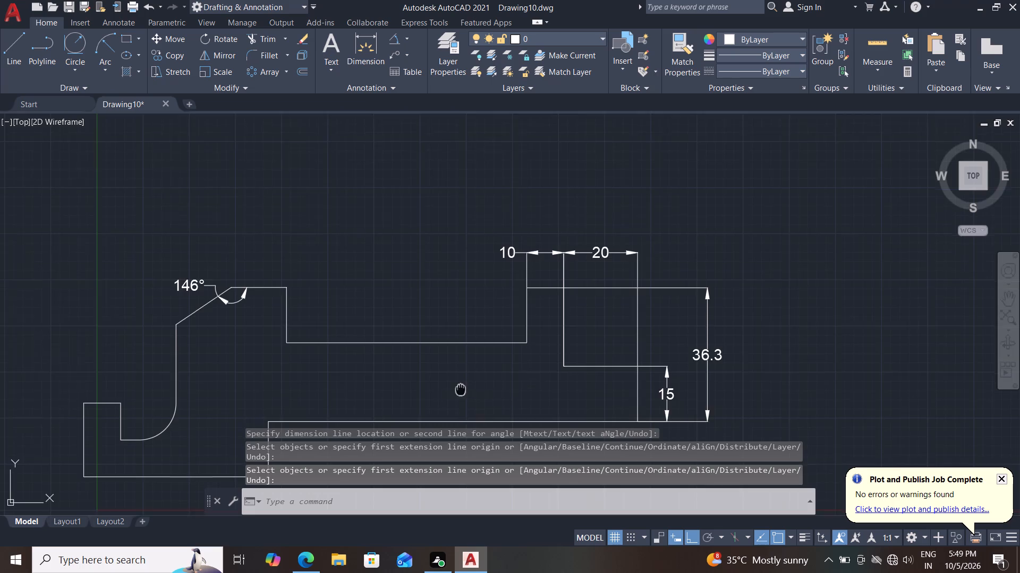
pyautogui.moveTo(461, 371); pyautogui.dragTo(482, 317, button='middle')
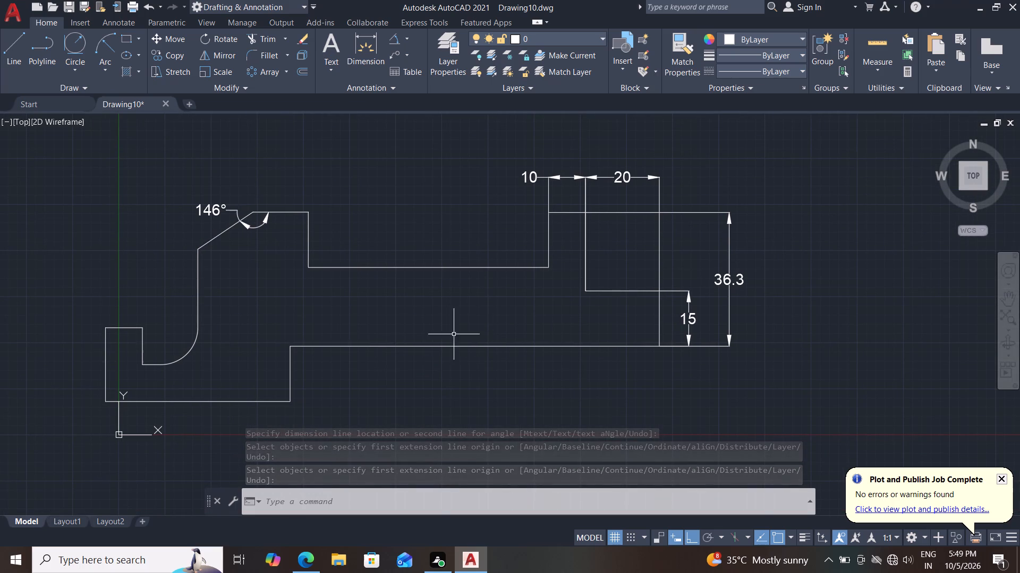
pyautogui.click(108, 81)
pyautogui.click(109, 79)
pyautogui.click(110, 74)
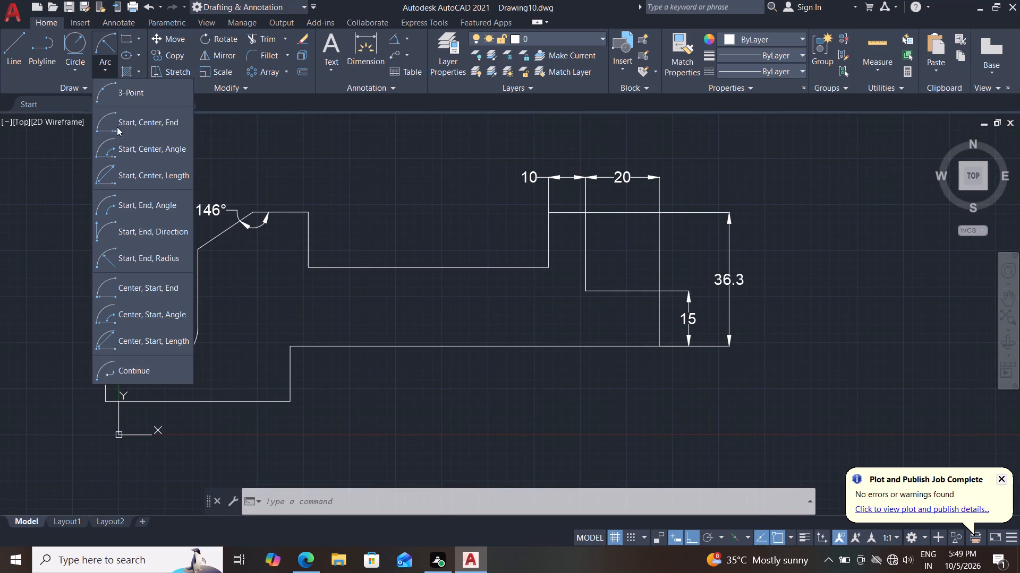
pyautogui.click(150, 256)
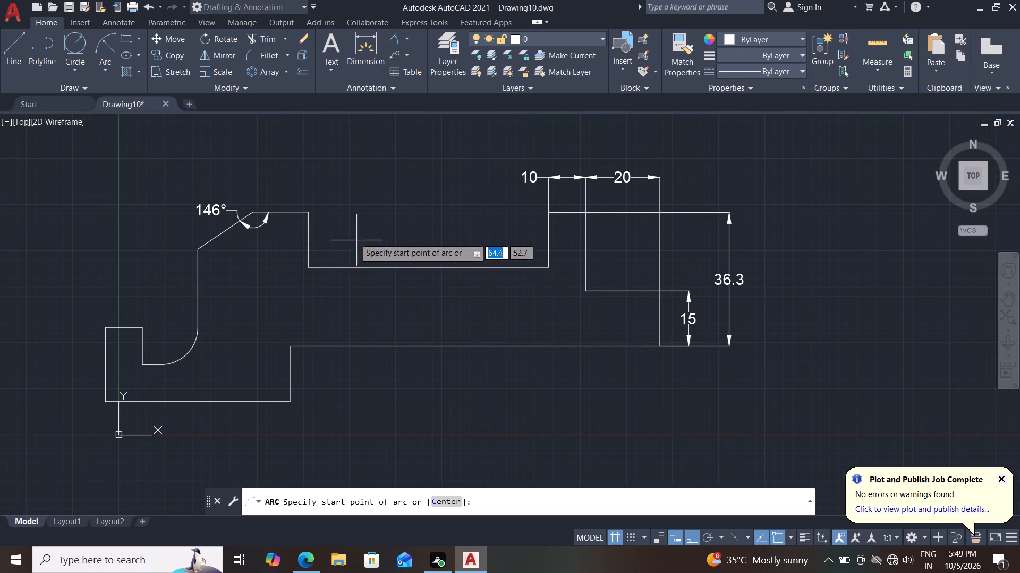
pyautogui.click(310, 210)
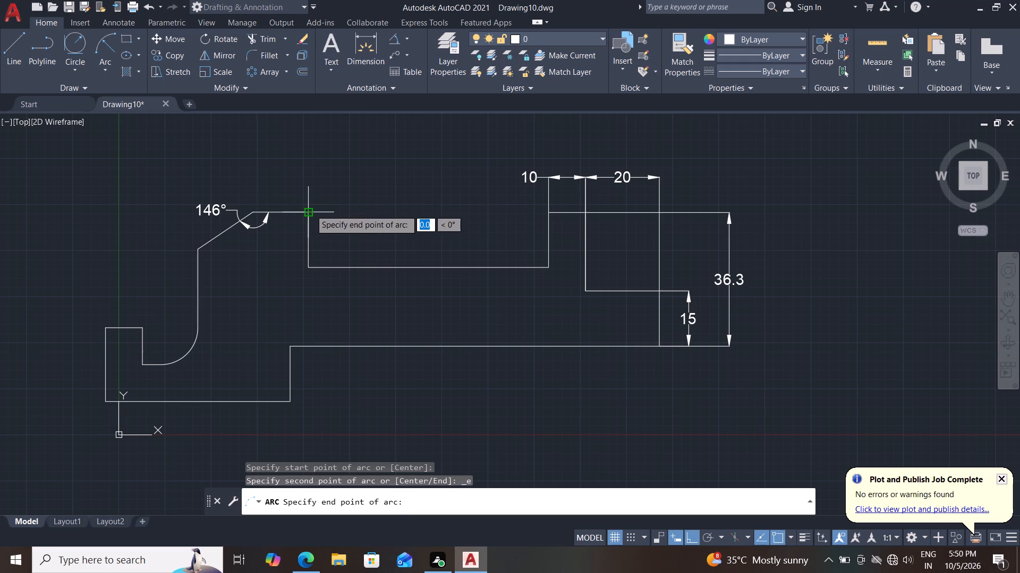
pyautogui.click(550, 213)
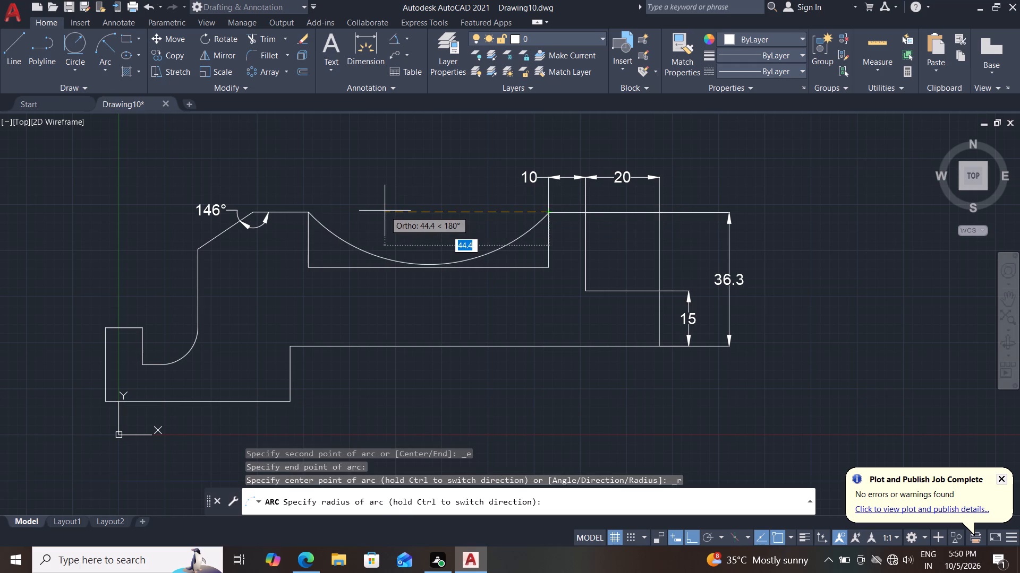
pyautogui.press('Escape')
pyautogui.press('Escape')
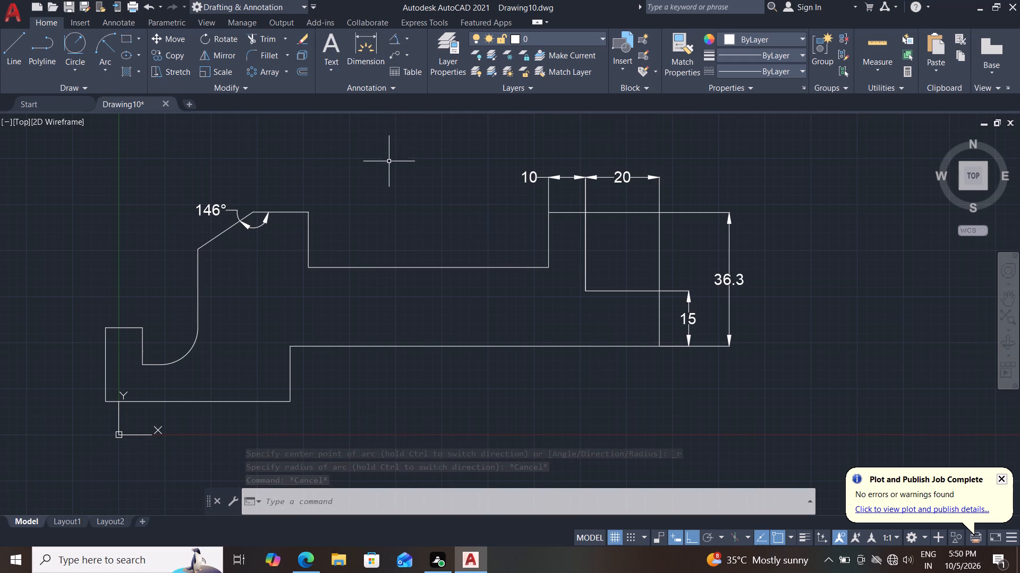
# Draw a Start, End, Radius arc of radius 42.8 mm from the right upright's inner top corner to the left one's, bulging upward.
pyautogui.click(107, 42)
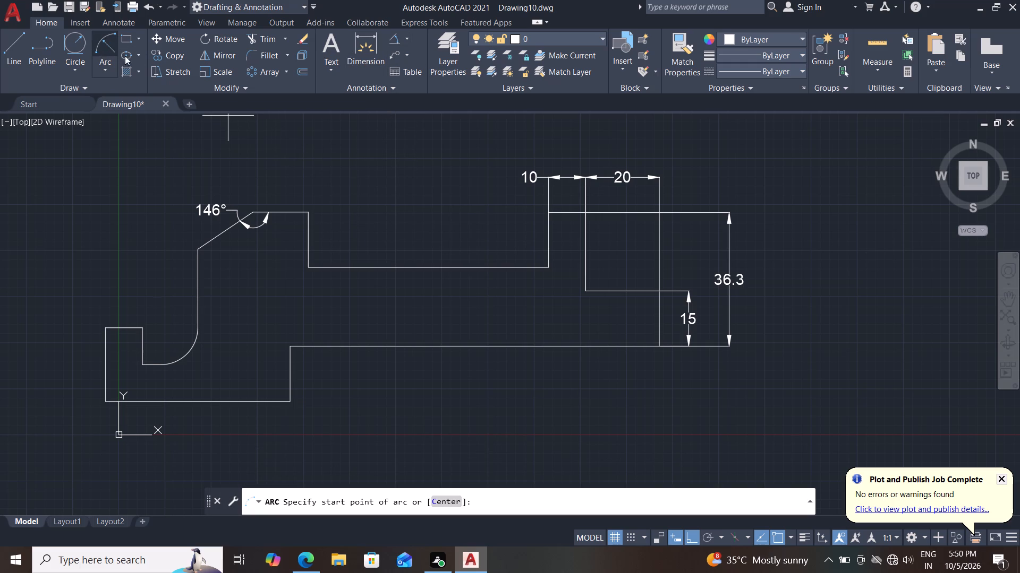
pyautogui.click(547, 211)
pyautogui.click(307, 213)
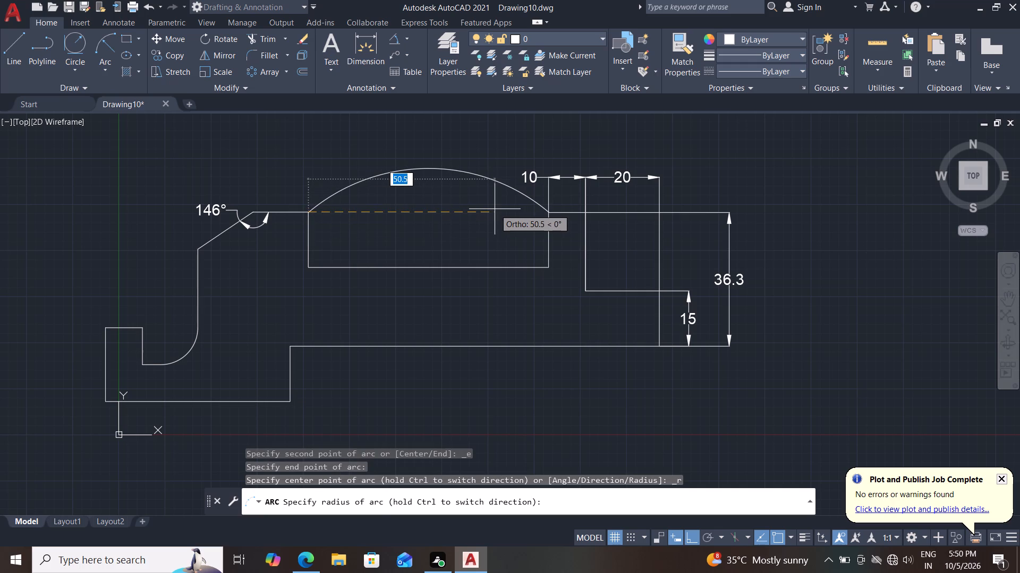
pyautogui.write('42')
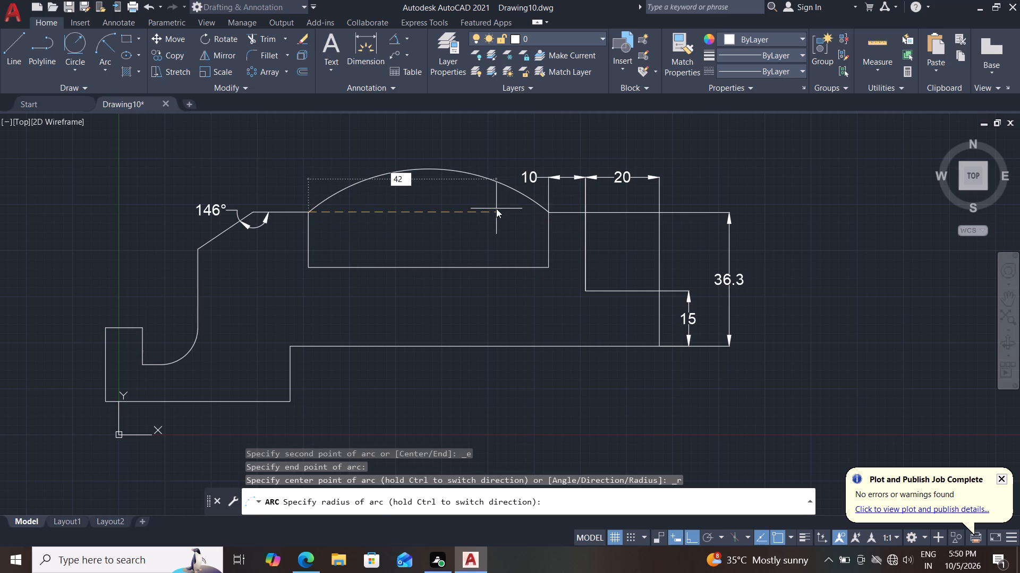
pyautogui.write('.8')
pyautogui.press('Return')
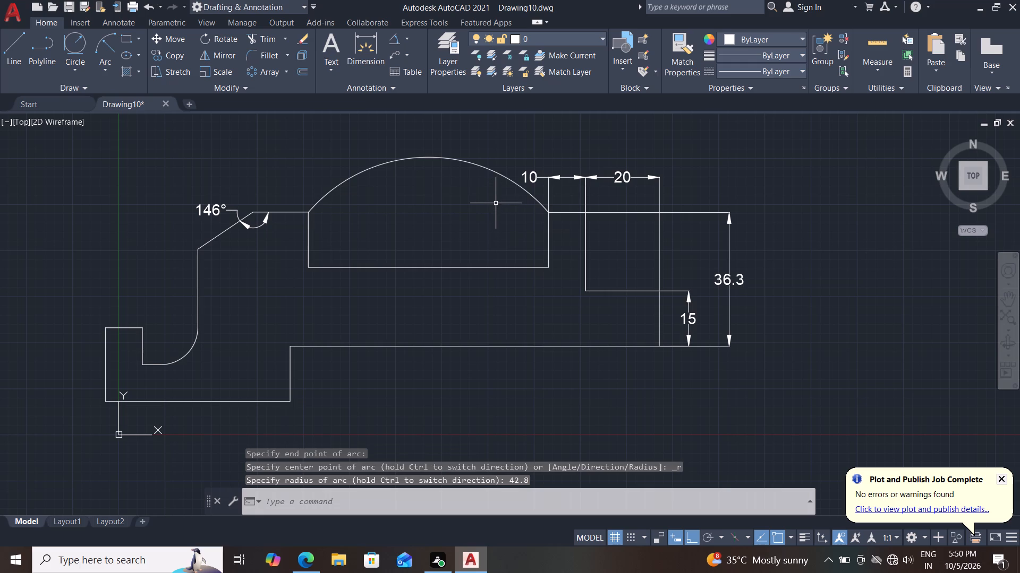
# Offset the recess's left wall 5 mm inward, and offset the resulting line a further 2.5 mm inward.
pyautogui.press('o')
pyautogui.press('Return')
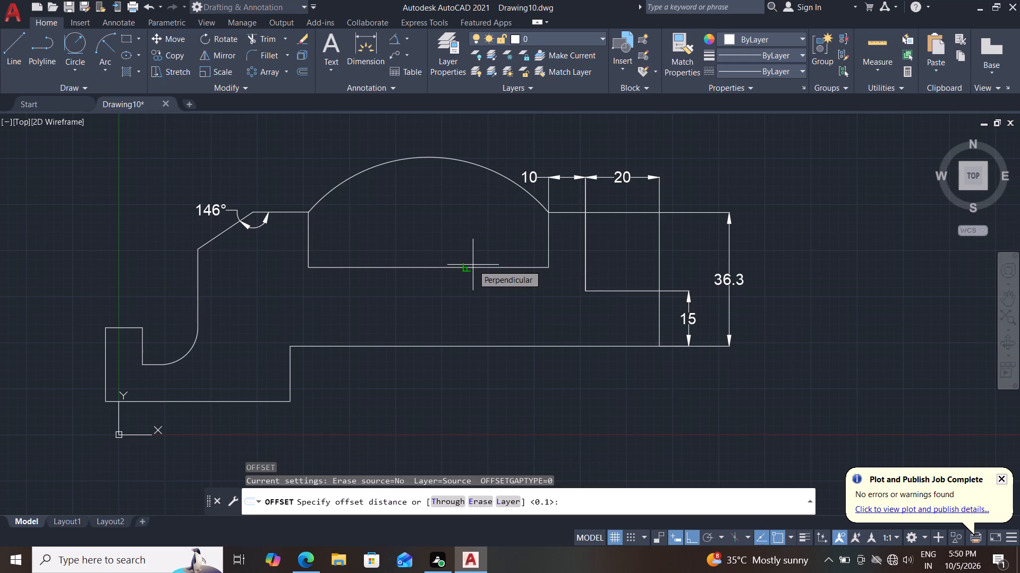
pyautogui.press('5')
pyautogui.press('Return')
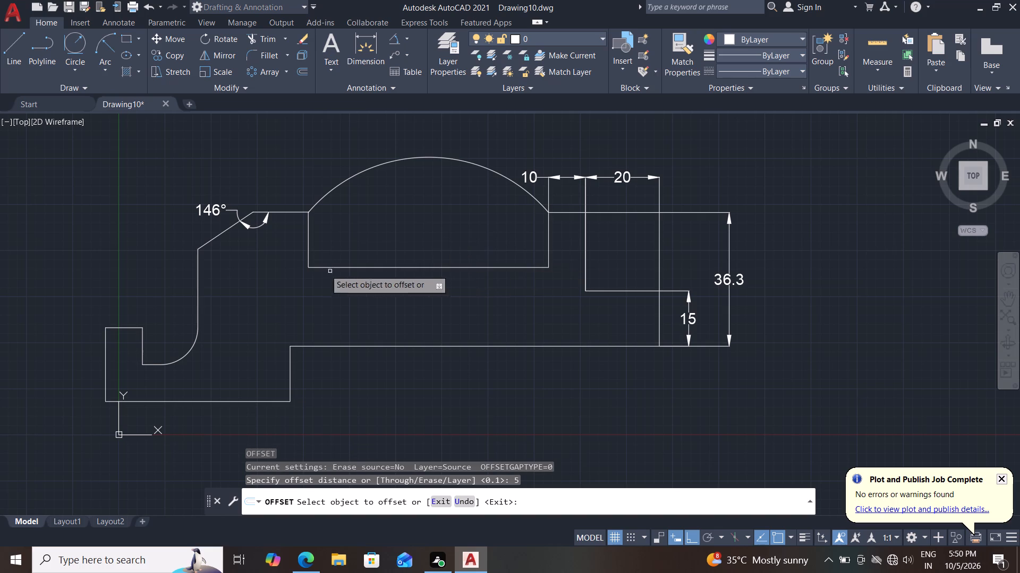
pyautogui.click(308, 236)
pyautogui.click(362, 235)
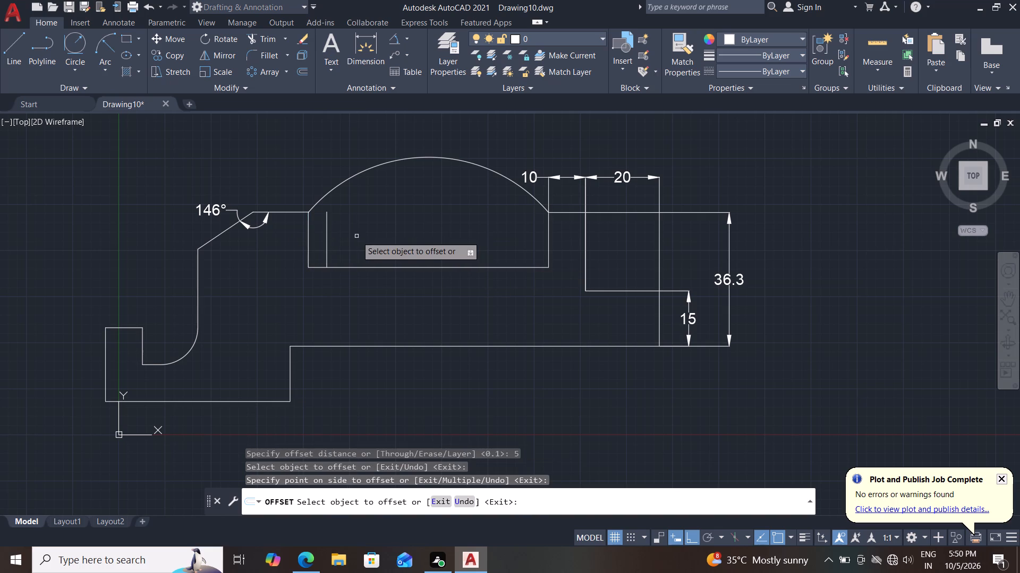
pyautogui.moveTo(326, 238); pyautogui.dragTo(337, 237)
pyautogui.write('2.5')
pyautogui.press('Return')
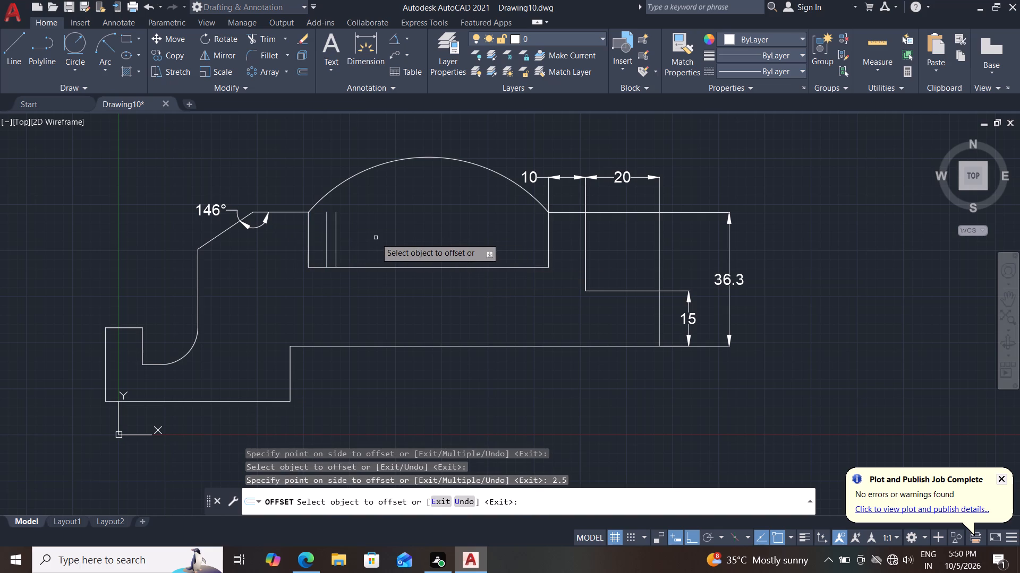
# Continue offsetting vertical lines rightward across the recess at alternating distances of 5 and 2.5 mm, adding the second and third pairs.
pyautogui.click(335, 229)
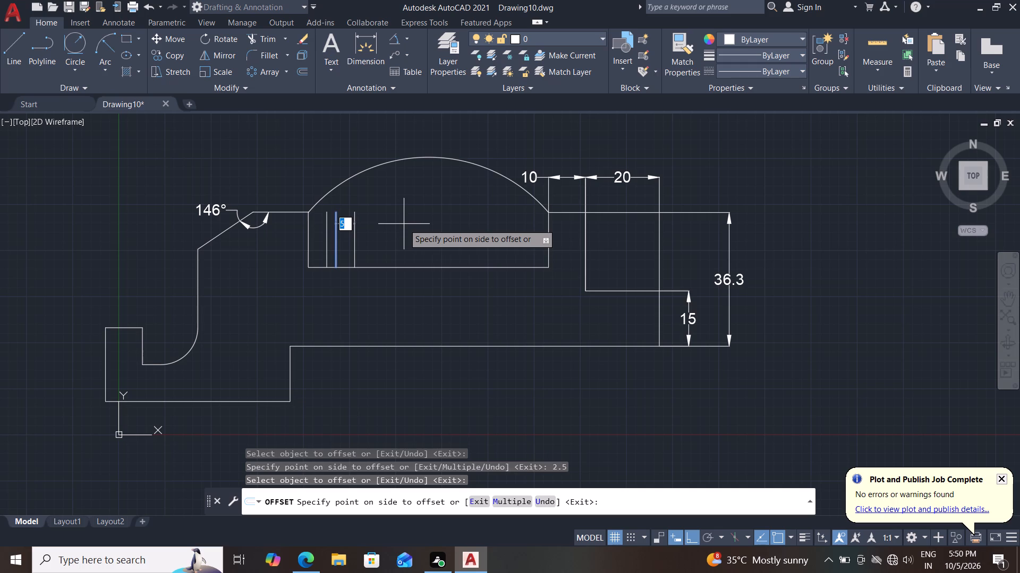
pyautogui.click(404, 224)
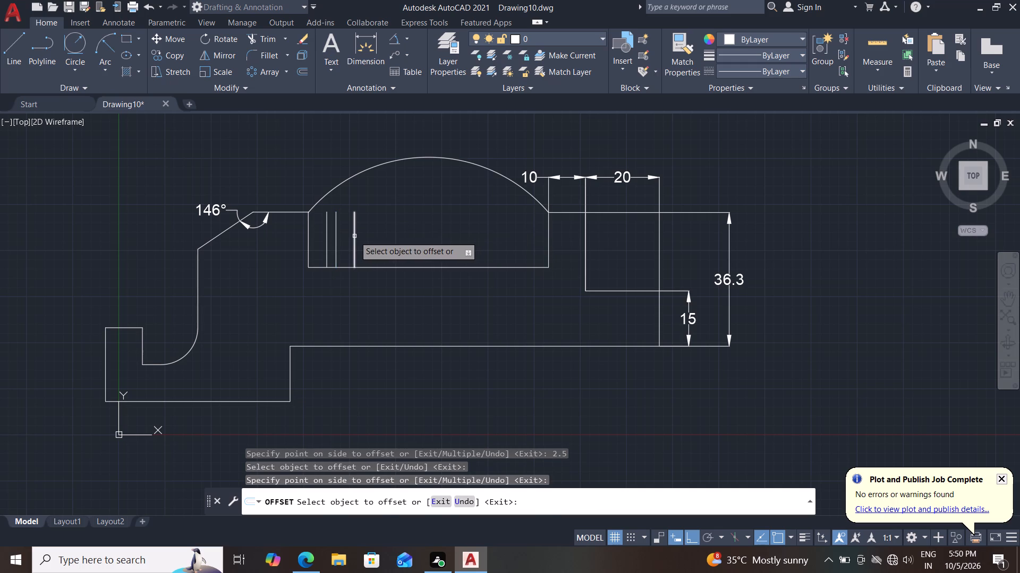
pyautogui.moveTo(354, 236); pyautogui.dragTo(360, 236)
pyautogui.write('2.5')
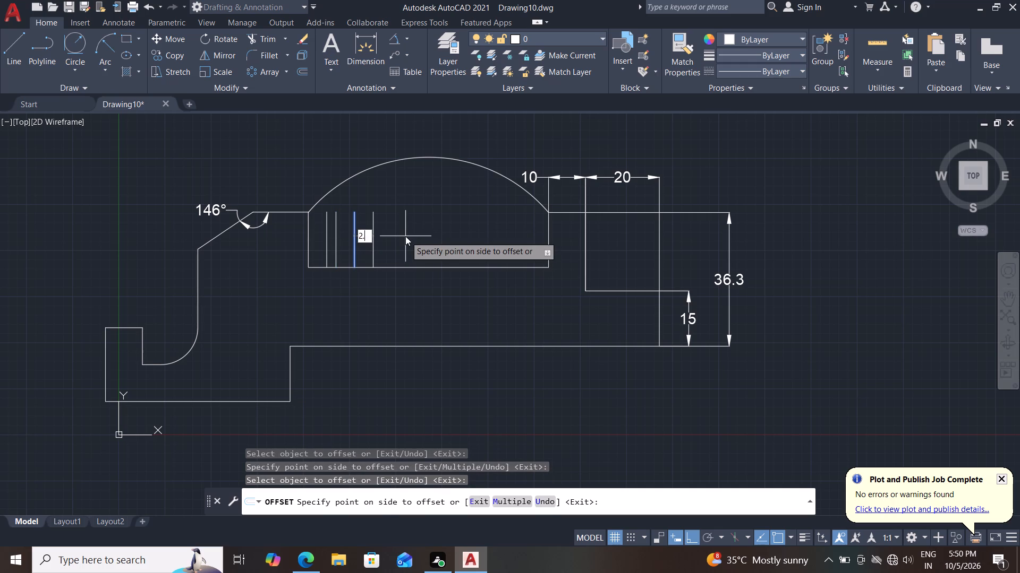
pyautogui.press('Return')
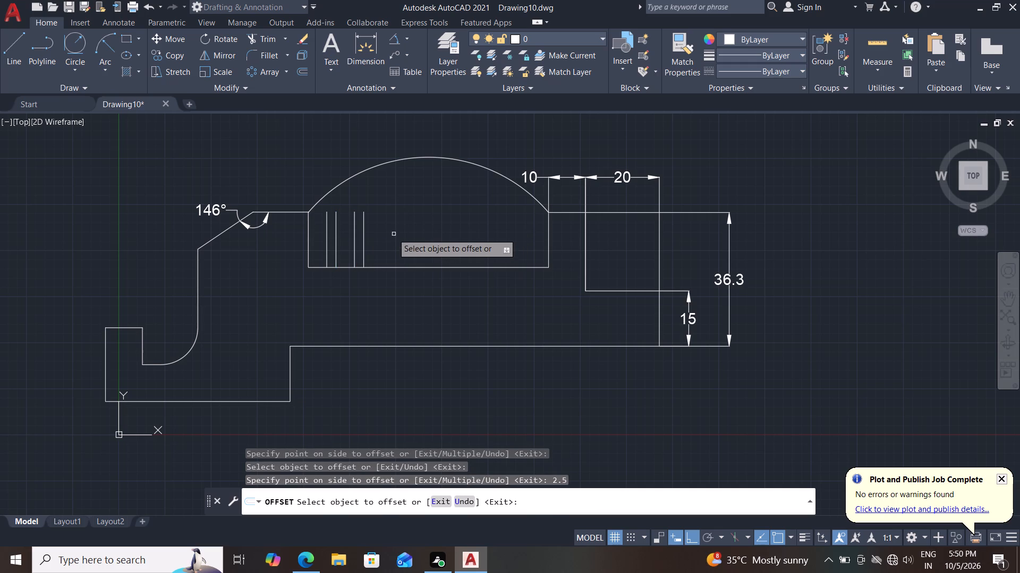
pyautogui.moveTo(364, 231); pyautogui.dragTo(379, 231)
pyautogui.click(386, 232)
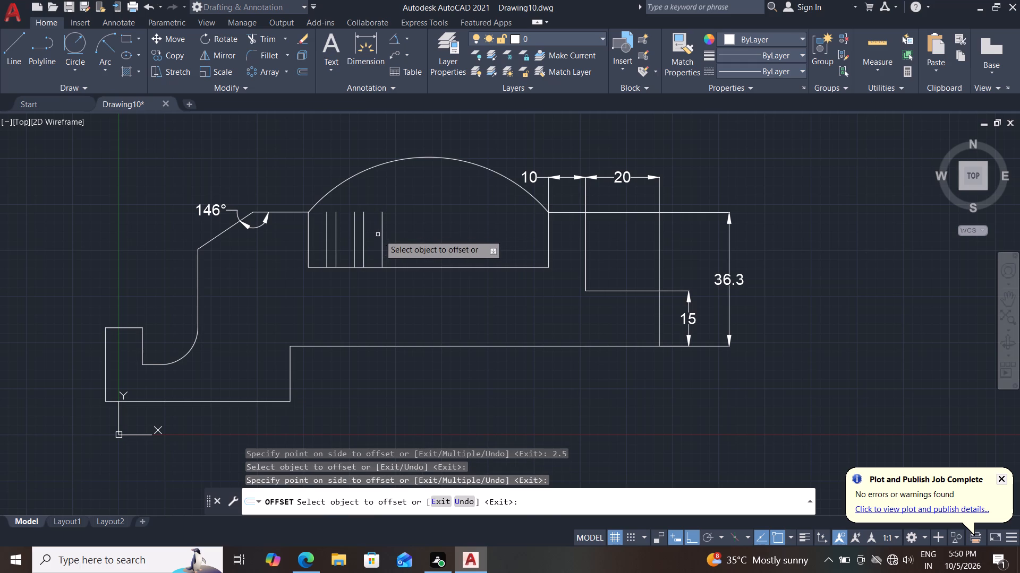
pyautogui.moveTo(381, 235); pyautogui.dragTo(388, 235)
pyautogui.write('2.5')
pyautogui.press('Return')
# Add the fourth and fifth pairs of vertical lines rightward in the recess, offsetting alternately by 5 mm and 2.5 mm.
pyautogui.moveTo(393, 233); pyautogui.dragTo(416, 233)
pyautogui.click(456, 233)
pyautogui.click(411, 237)
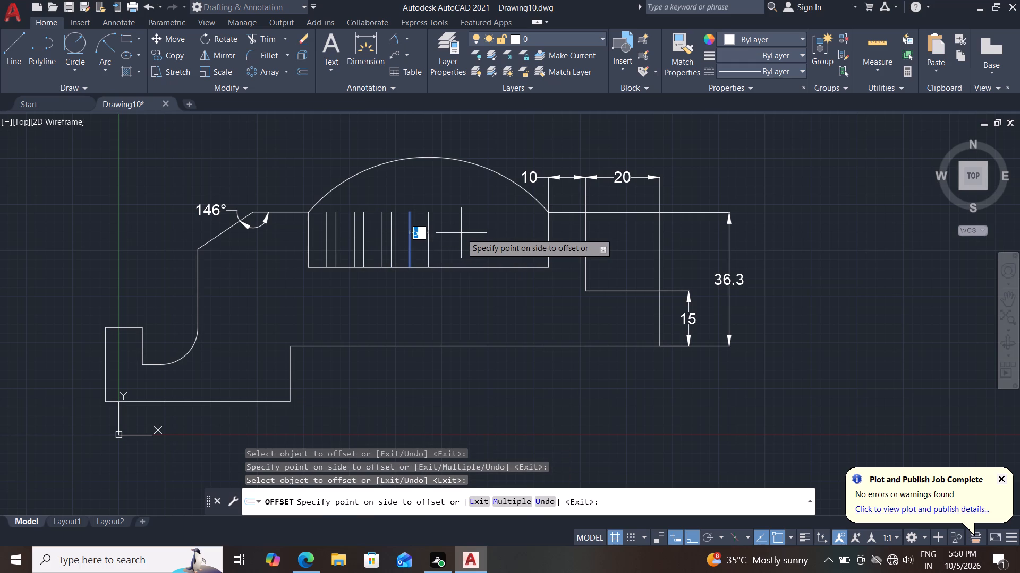
pyautogui.write('2.5')
pyautogui.press('Return')
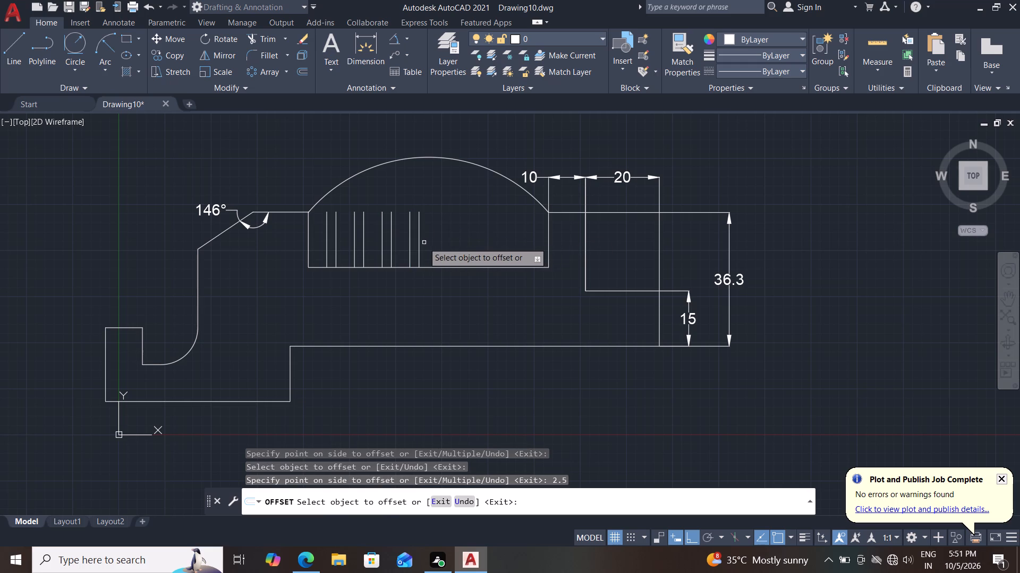
pyautogui.click(420, 238)
pyautogui.click(460, 234)
pyautogui.moveTo(437, 234); pyautogui.dragTo(446, 233)
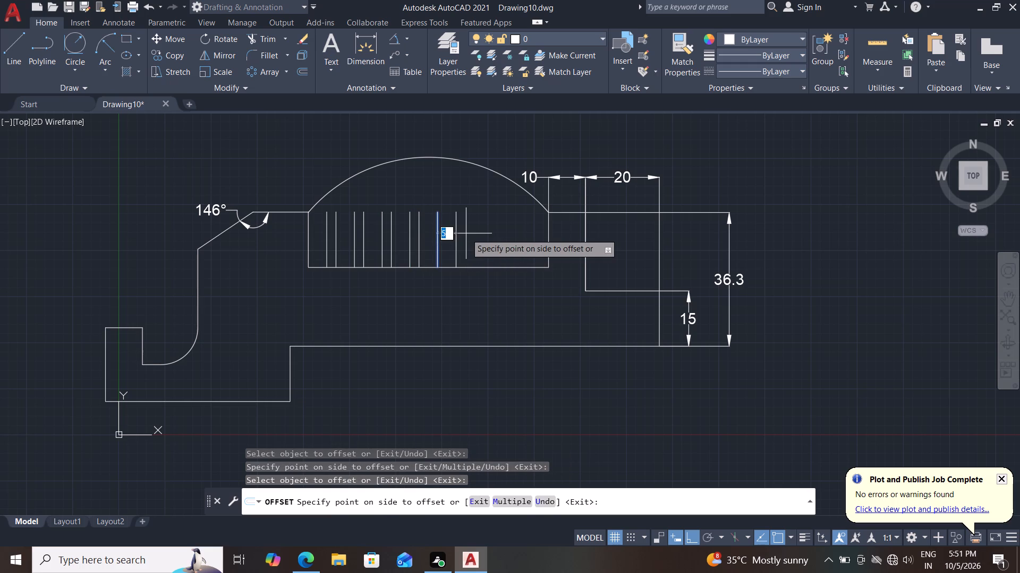
pyautogui.write('2.5')
pyautogui.press('Return')
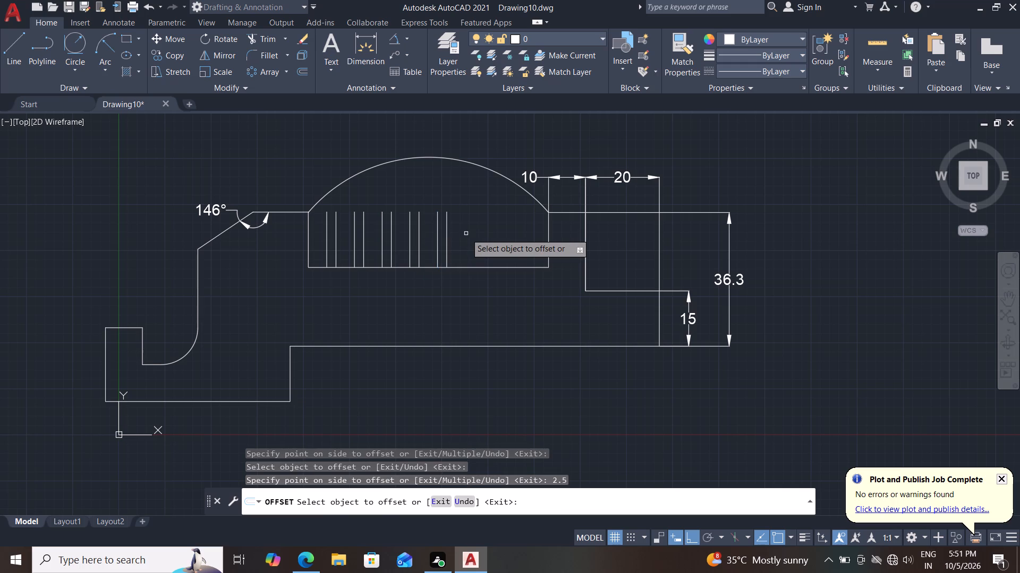
# Add the sixth and seventh pairs of vertical lines in the recess by offsetting alternately 5 mm and 2.5 mm rightward.
pyautogui.click(446, 238)
pyautogui.click(503, 233)
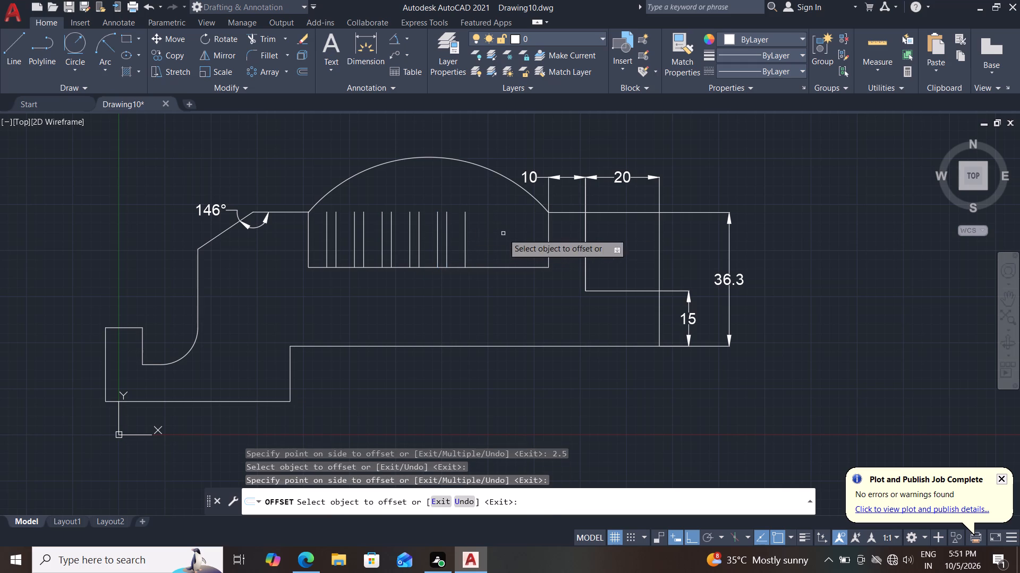
pyautogui.click(463, 233)
pyautogui.click(465, 232)
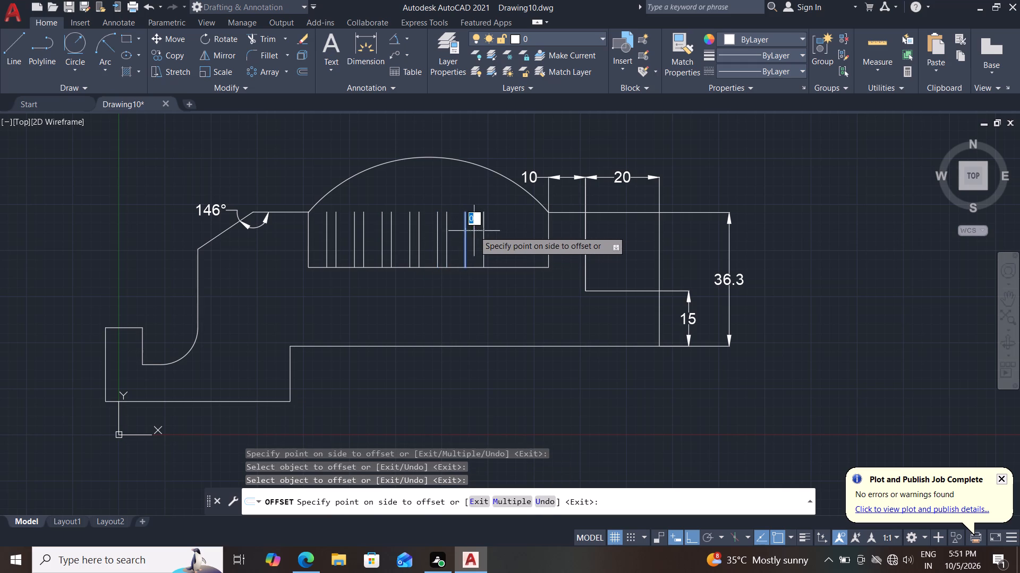
pyautogui.write('2.5')
pyautogui.press('Return')
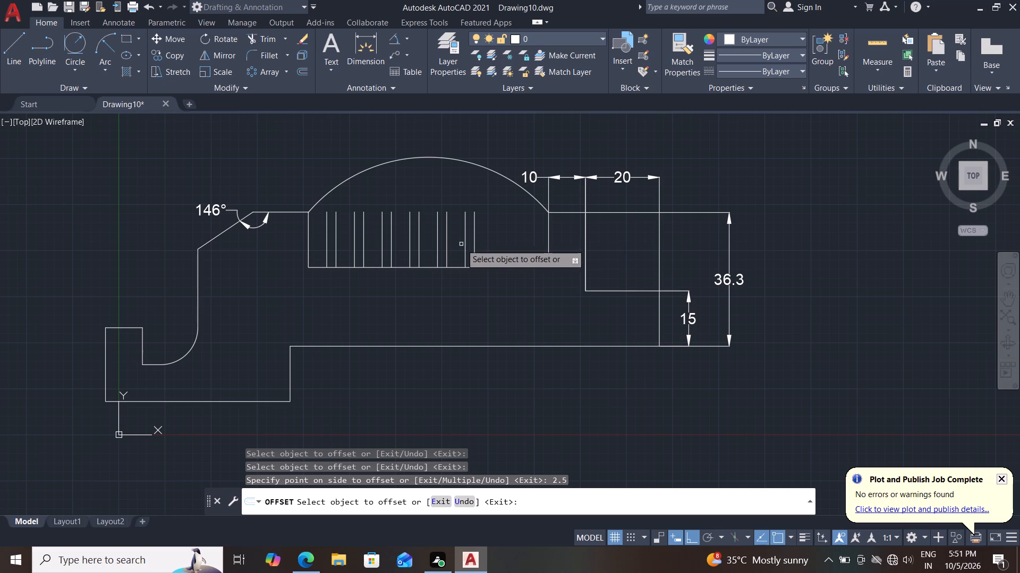
pyautogui.click(475, 244)
pyautogui.click(524, 250)
pyautogui.click(492, 243)
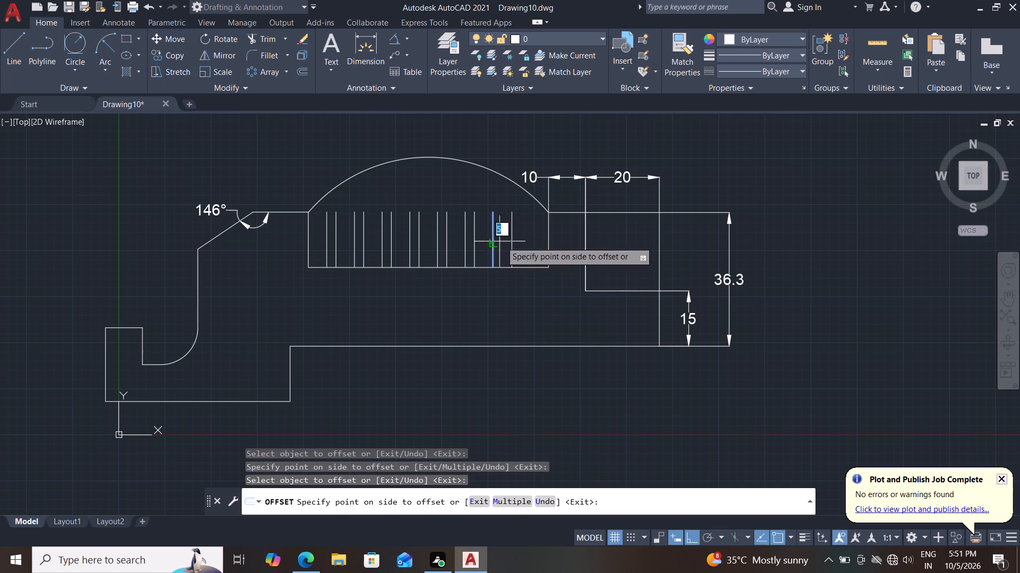
pyautogui.write('2.5')
pyautogui.press('Return')
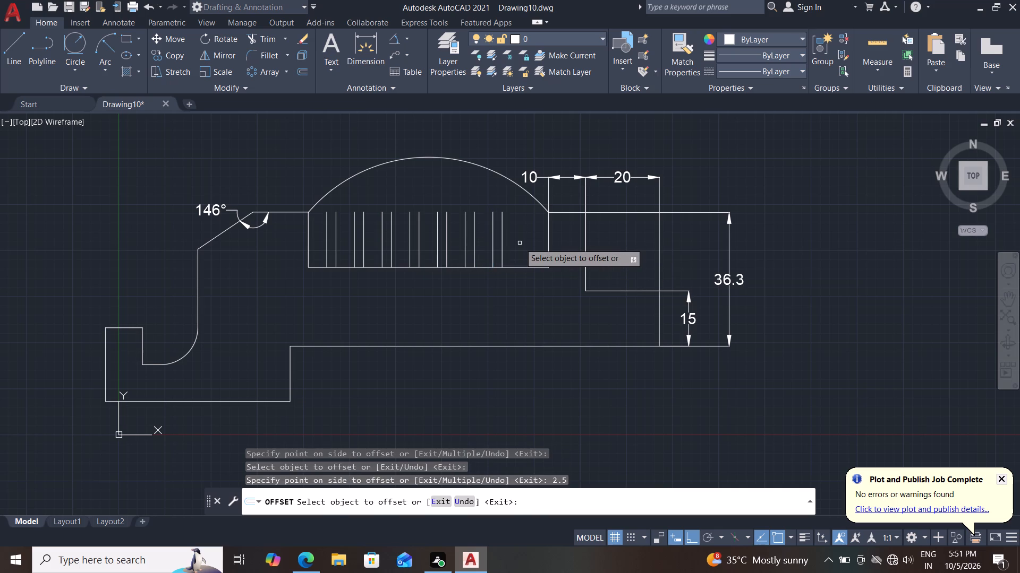
# Offset the last line 5 mm and its copy 2.5 mm rightward, completing the eighth pair near the recess's right wall.
pyautogui.moveTo(504, 234); pyautogui.dragTo(511, 234)
pyautogui.click(522, 236)
pyautogui.click(522, 238)
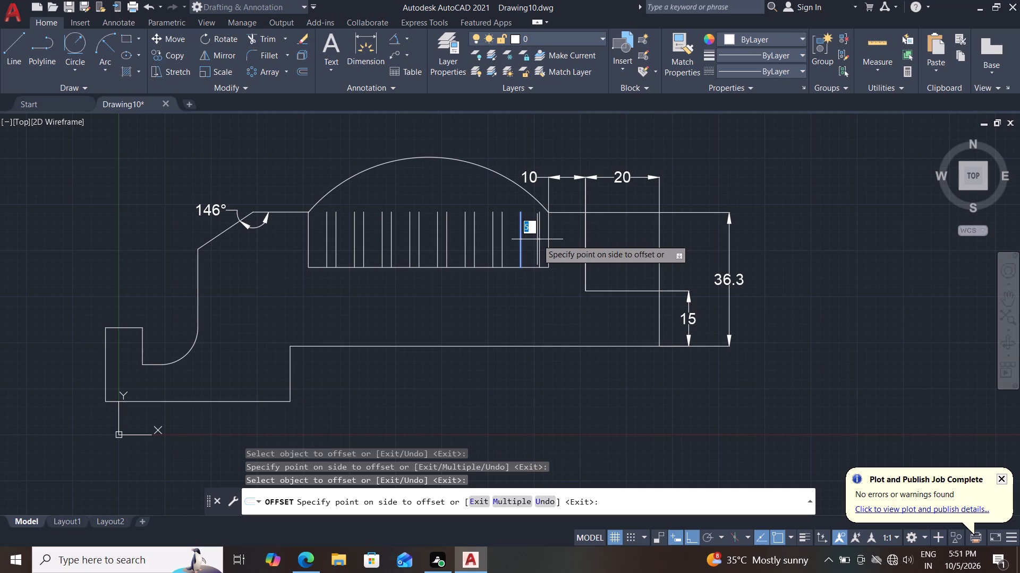
pyautogui.write('2.5')
pyautogui.press('Return')
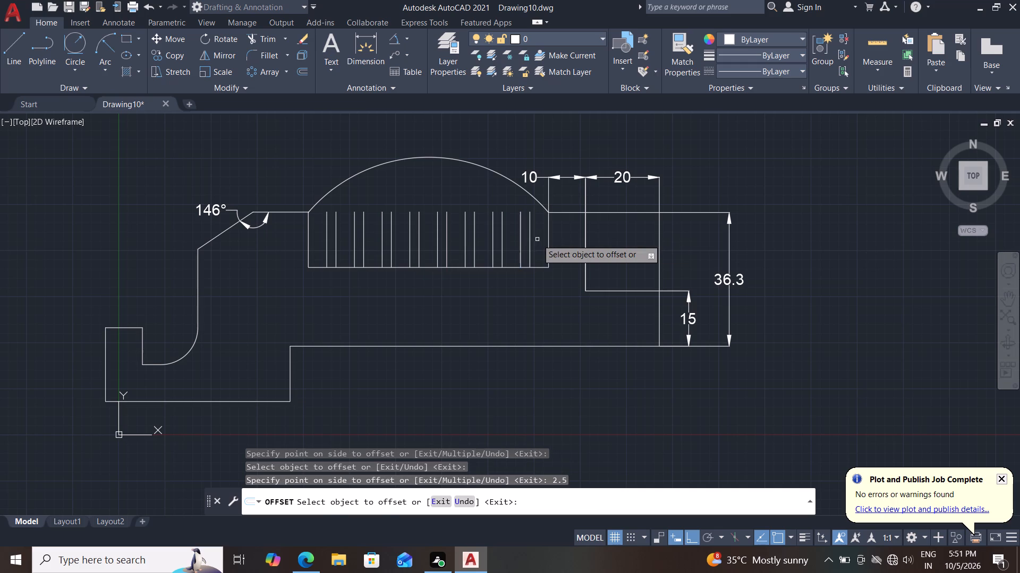
pyautogui.press('Escape')
pyautogui.press('Escape')
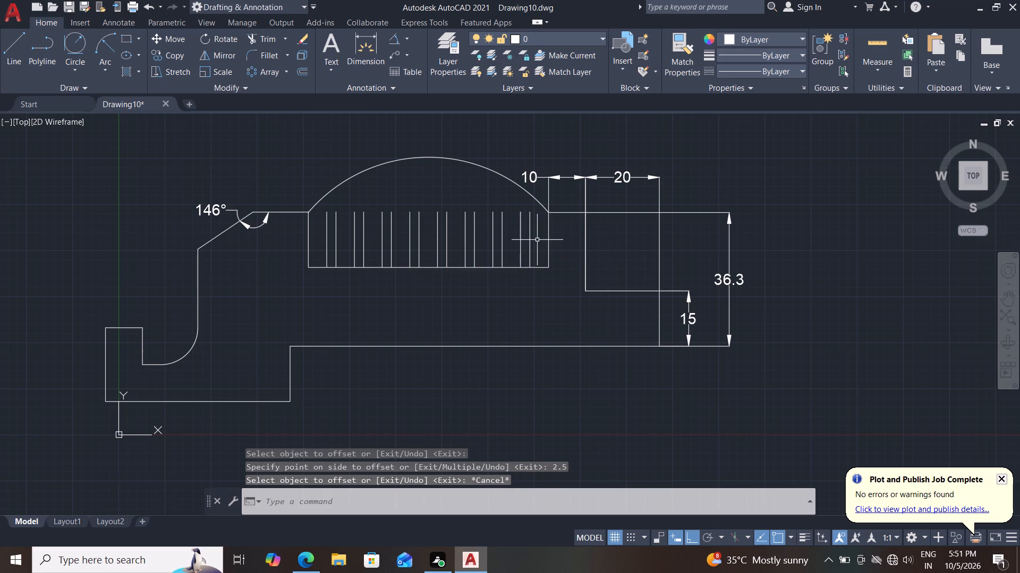
# Extend all the vertical lines in the recess up to the arc.
pyautogui.write('ex')
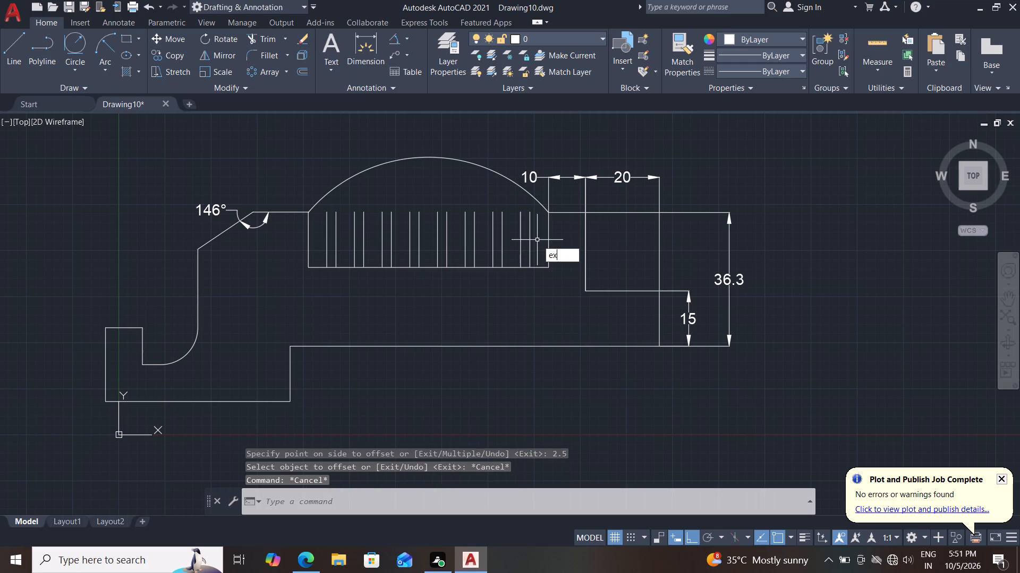
pyautogui.press('Return')
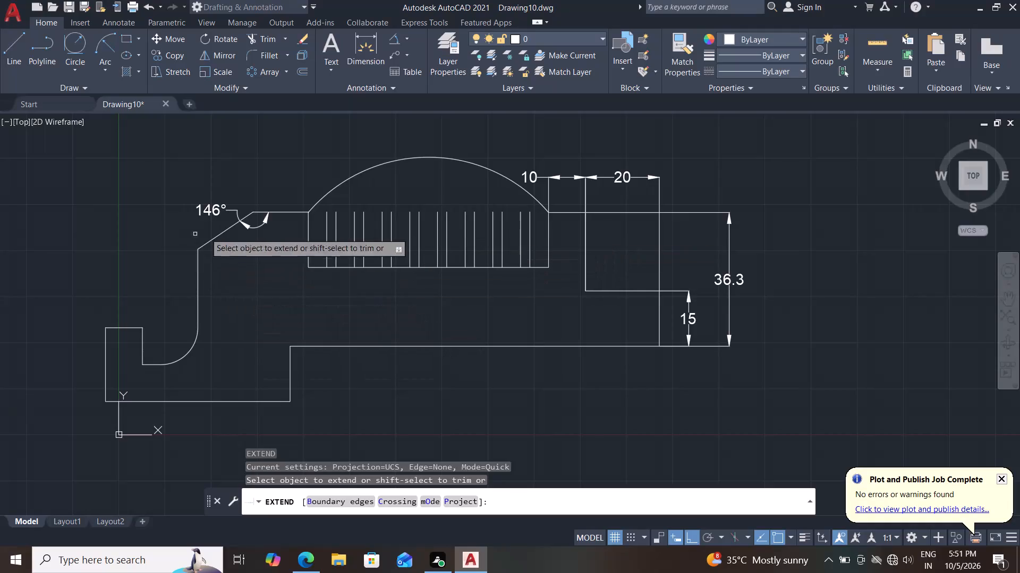
pyautogui.scroll(-1, 321, 233)
pyautogui.scroll(3, 316, 234)
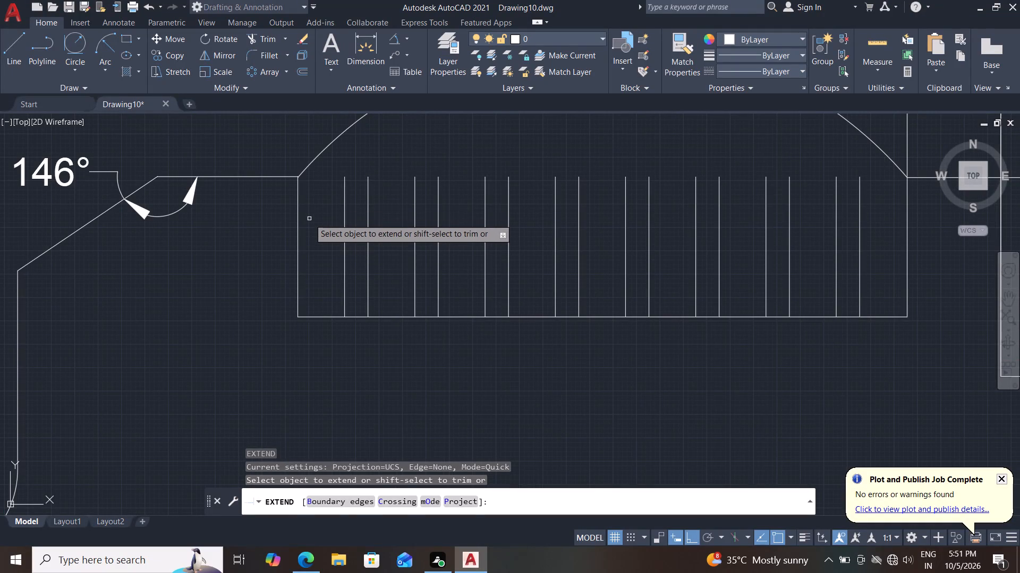
pyautogui.moveTo(310, 200); pyautogui.dragTo(824, 202)
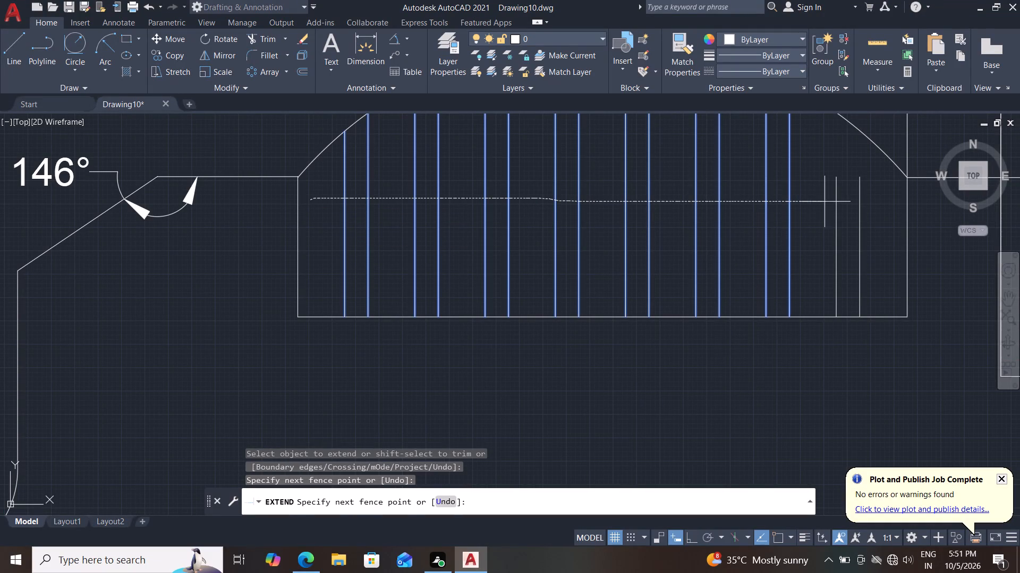
pyautogui.moveTo(824, 202); pyautogui.dragTo(871, 201)
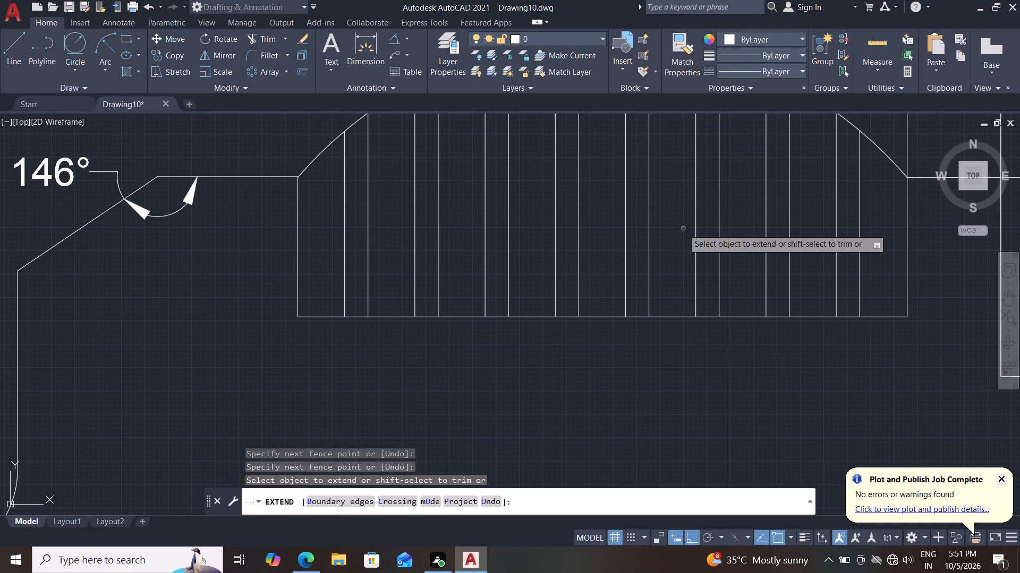
pyautogui.press('Escape')
pyautogui.press('Escape')
# Trim away the arc segments in the 5 mm gaps and at both ends, keeping only the caps over the 2.5 mm line pairs.
pyautogui.scroll(-1, 598, 243)
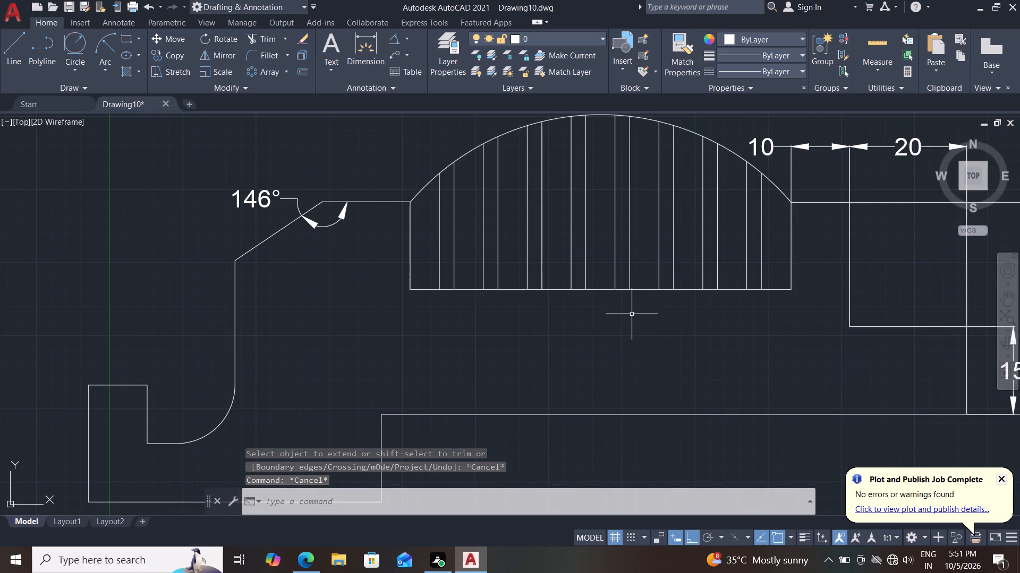
pyautogui.scroll(-2, 520, 346)
pyautogui.scroll(2, 523, 377)
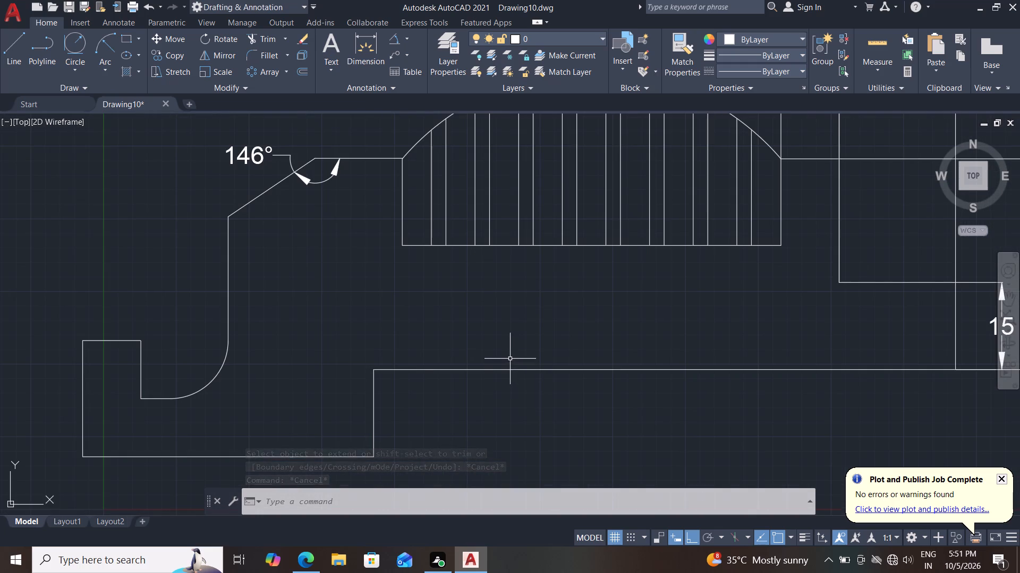
pyautogui.scroll(-1, 510, 359)
pyautogui.moveTo(498, 323); pyautogui.dragTo(484, 367, button='middle')
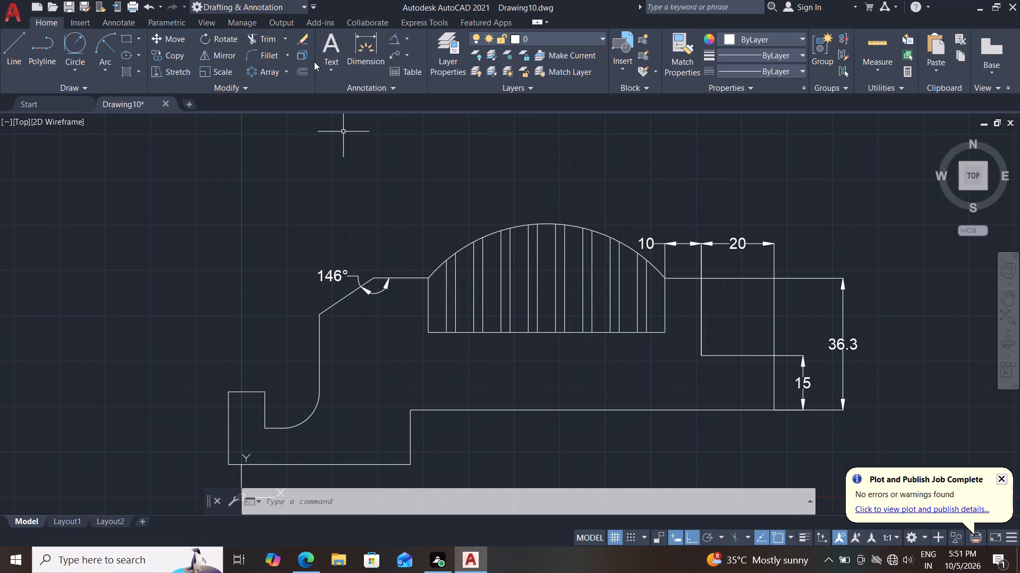
pyautogui.click(259, 37)
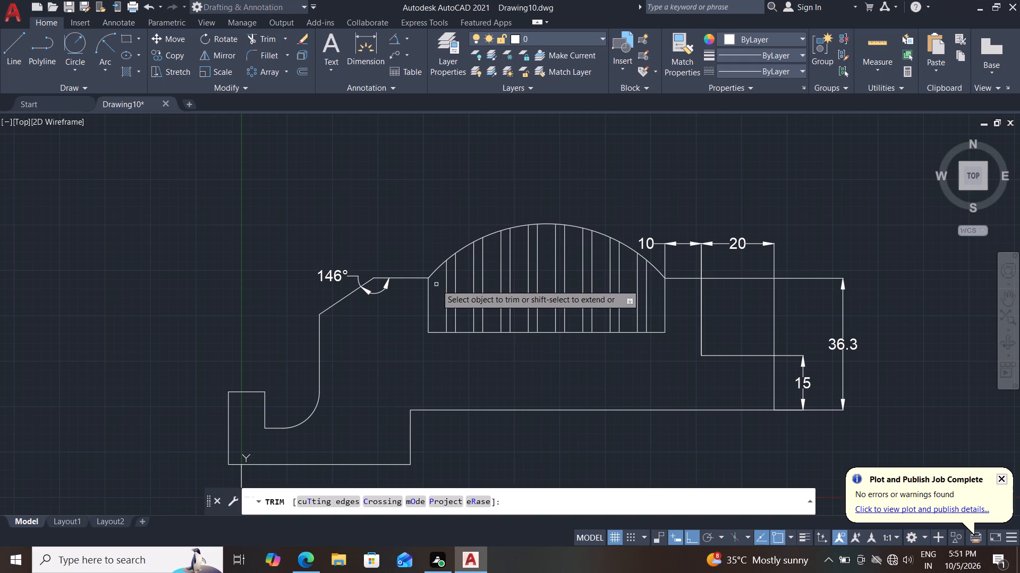
pyautogui.scroll(1, 436, 284)
pyautogui.moveTo(435, 270); pyautogui.dragTo(424, 238)
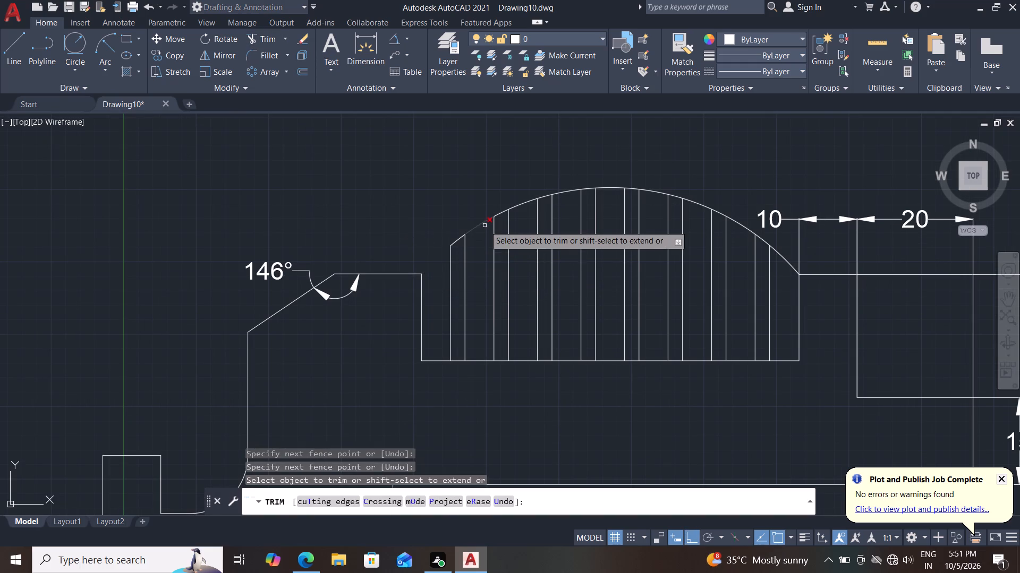
pyautogui.moveTo(485, 239); pyautogui.dragTo(474, 201)
pyautogui.moveTo(525, 230); pyautogui.dragTo(524, 177)
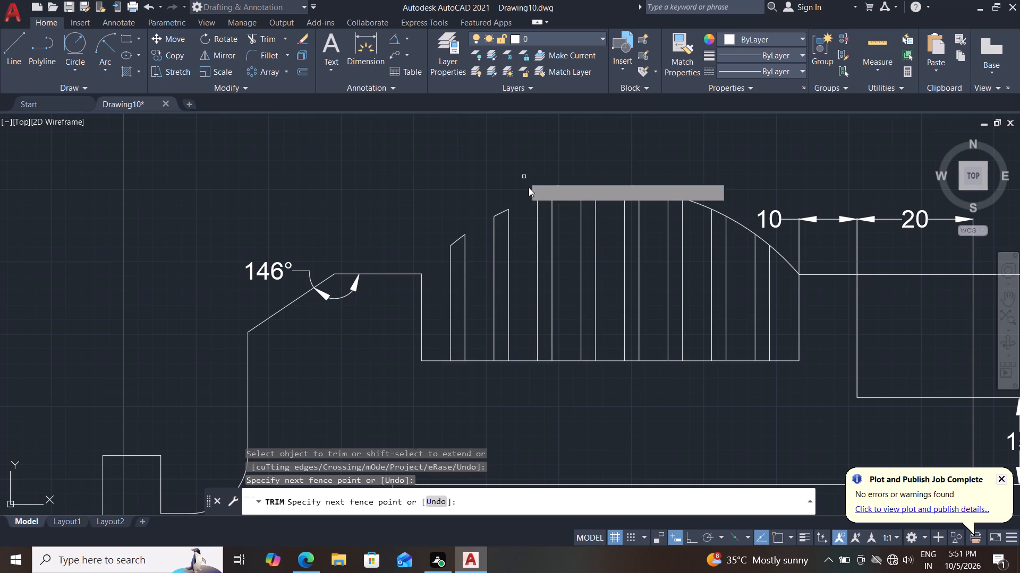
pyautogui.moveTo(559, 223); pyautogui.dragTo(559, 163)
pyautogui.moveTo(608, 235); pyautogui.dragTo(598, 162)
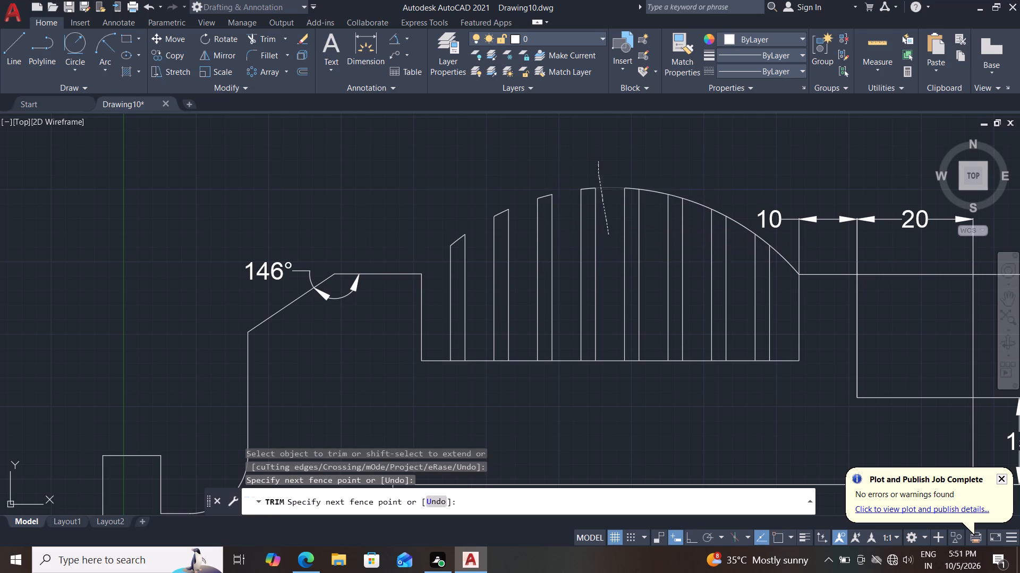
pyautogui.moveTo(654, 242); pyautogui.dragTo(654, 154)
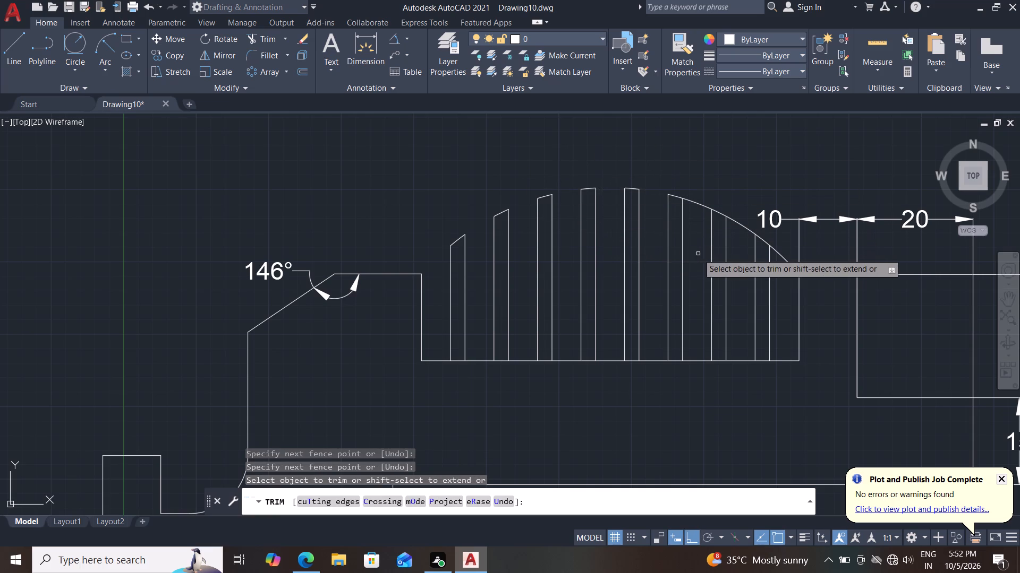
pyautogui.moveTo(698, 254); pyautogui.dragTo(699, 151)
pyautogui.moveTo(750, 257); pyautogui.dragTo(749, 172)
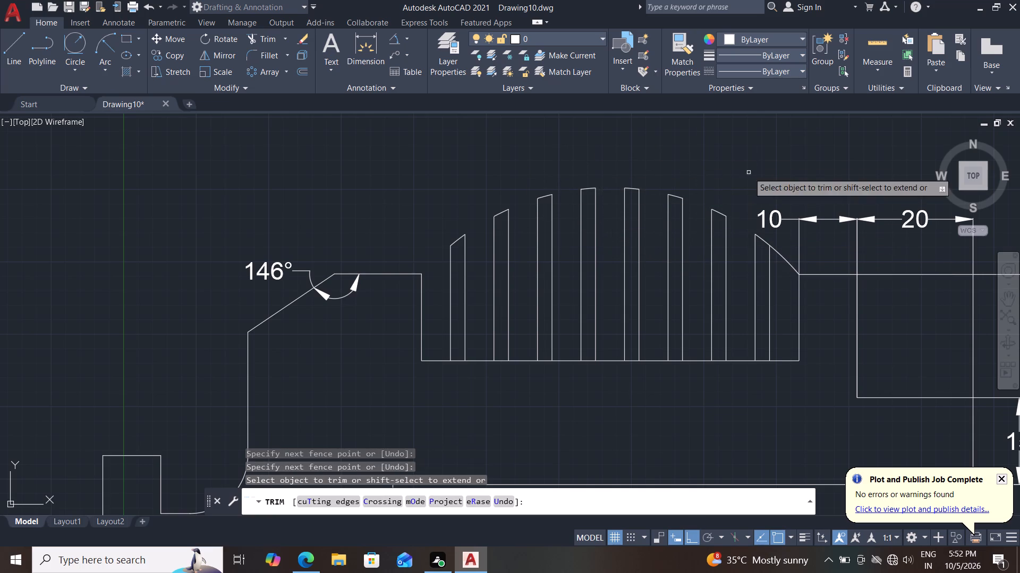
pyautogui.moveTo(784, 279); pyautogui.dragTo(775, 223)
# Trim away the recess floor segments inside all eight 2.5 mm fins so each fin is open at its base.
pyautogui.moveTo(582, 414); pyautogui.dragTo(591, 400, button='middle')
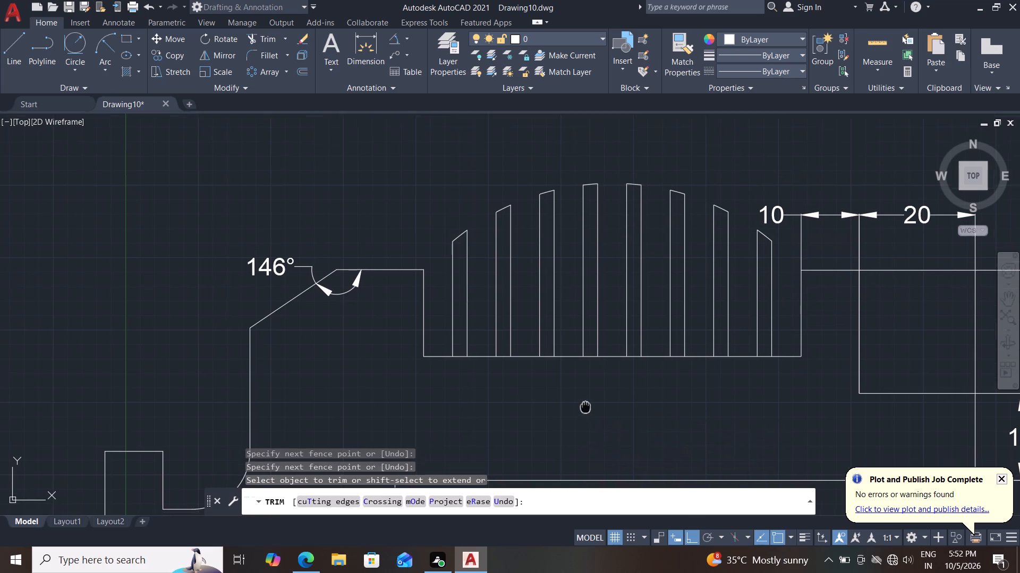
pyautogui.moveTo(591, 400); pyautogui.dragTo(602, 389, button='middle')
pyautogui.scroll(1, 490, 385)
pyautogui.moveTo(471, 339); pyautogui.dragTo(462, 266)
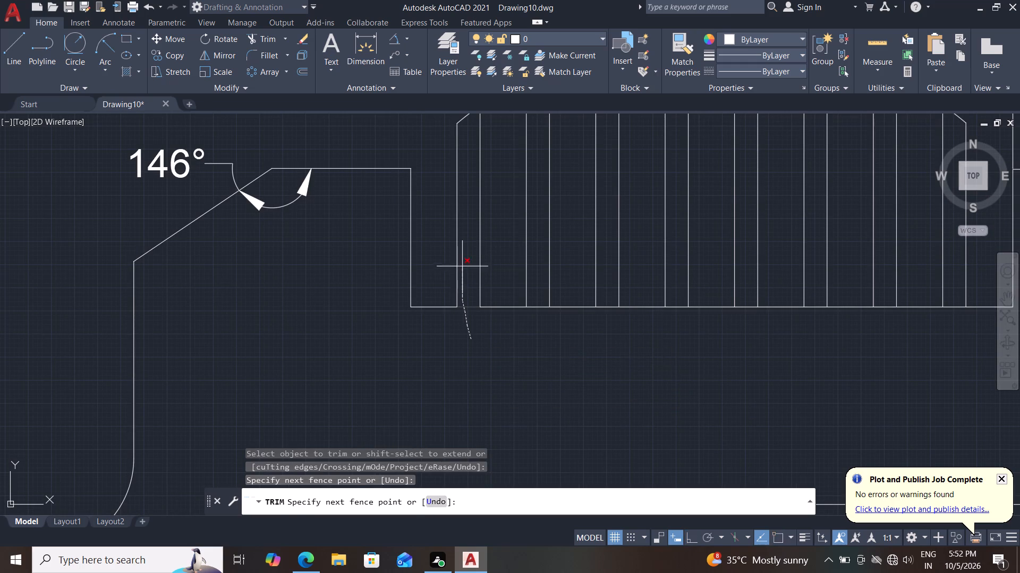
pyautogui.moveTo(462, 266); pyautogui.dragTo(464, 267)
pyautogui.moveTo(539, 335); pyautogui.dragTo(538, 286)
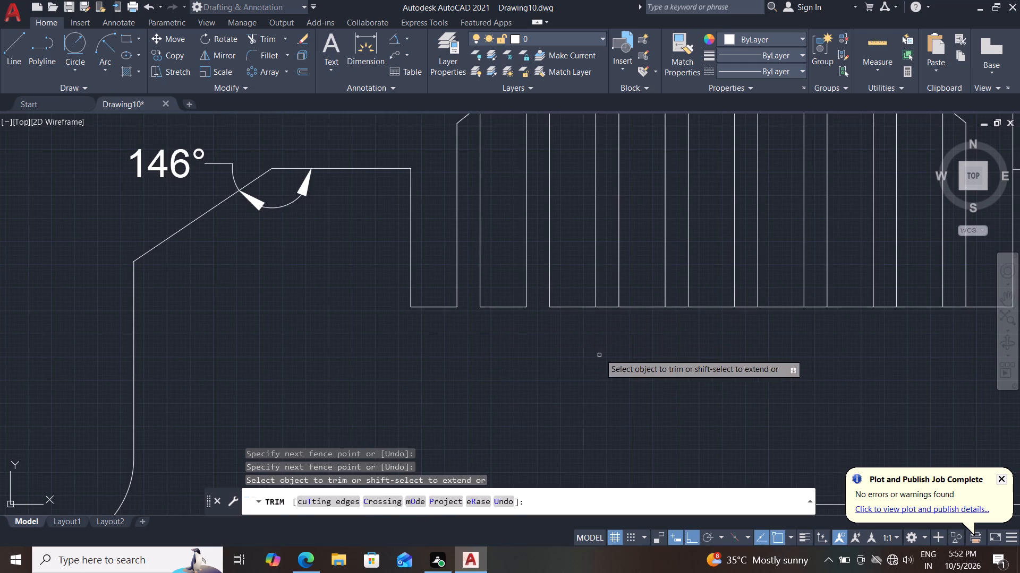
pyautogui.moveTo(603, 334); pyautogui.dragTo(609, 292)
pyautogui.moveTo(678, 329); pyautogui.dragTo(667, 282)
pyautogui.moveTo(743, 324); pyautogui.dragTo(741, 288)
pyautogui.moveTo(738, 368); pyautogui.dragTo(628, 411, button='middle')
pyautogui.moveTo(705, 360); pyautogui.dragTo(705, 333)
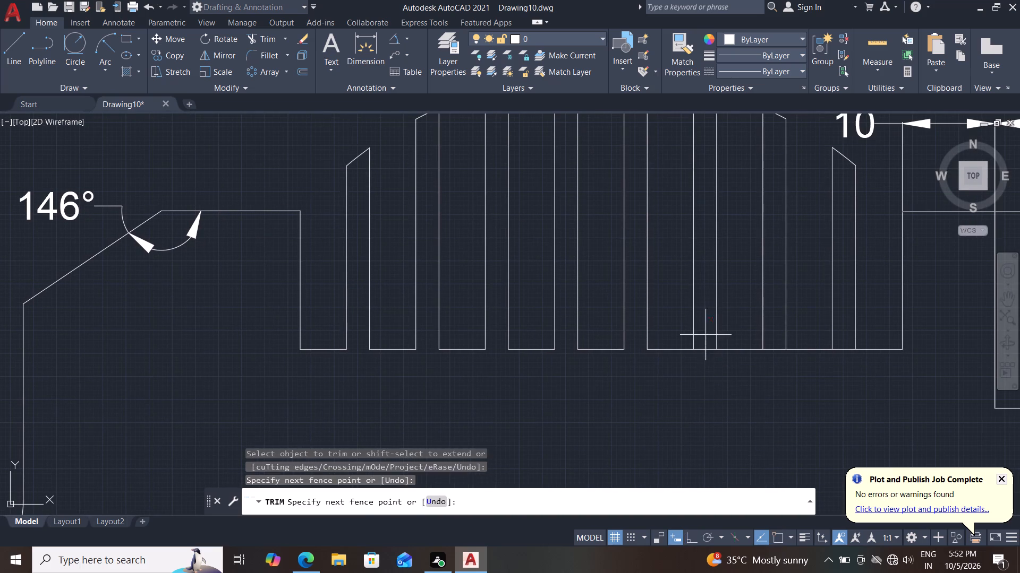
pyautogui.moveTo(705, 333); pyautogui.dragTo(711, 320)
pyautogui.moveTo(774, 359); pyautogui.dragTo(769, 314)
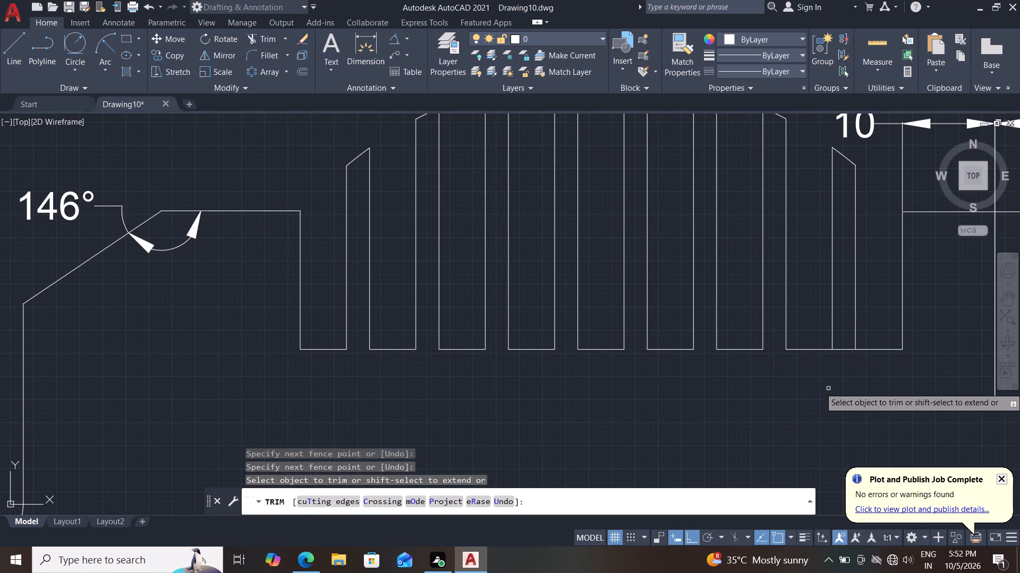
pyautogui.moveTo(851, 369); pyautogui.dragTo(843, 324)
# Draw a vertical line from the midpoint of the recess's central floor segment down to the profile's lower edge.
pyautogui.scroll(-1, 815, 389)
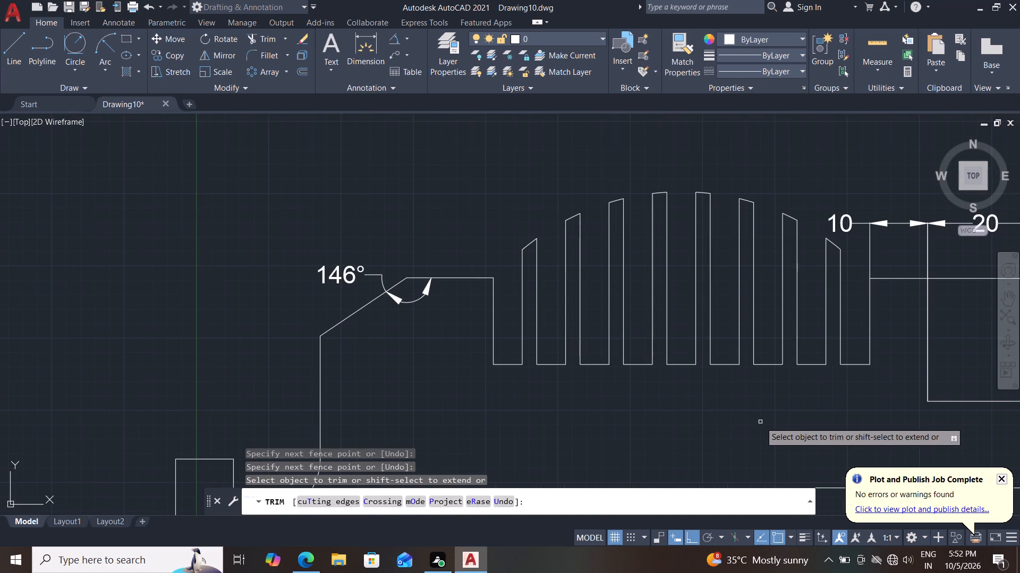
pyautogui.scroll(-1, 748, 429)
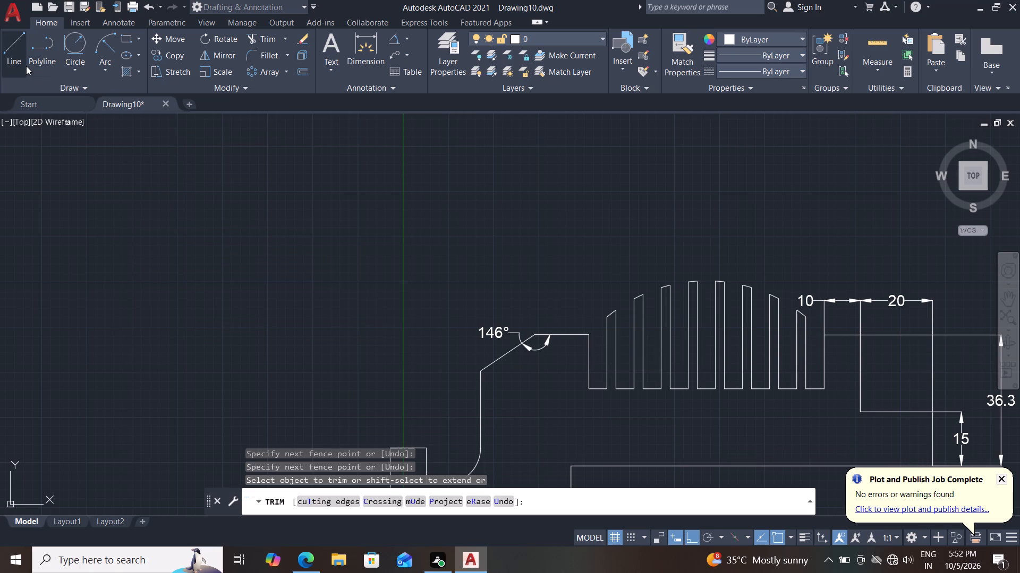
pyautogui.moveTo(24, 64); pyautogui.dragTo(38, 87)
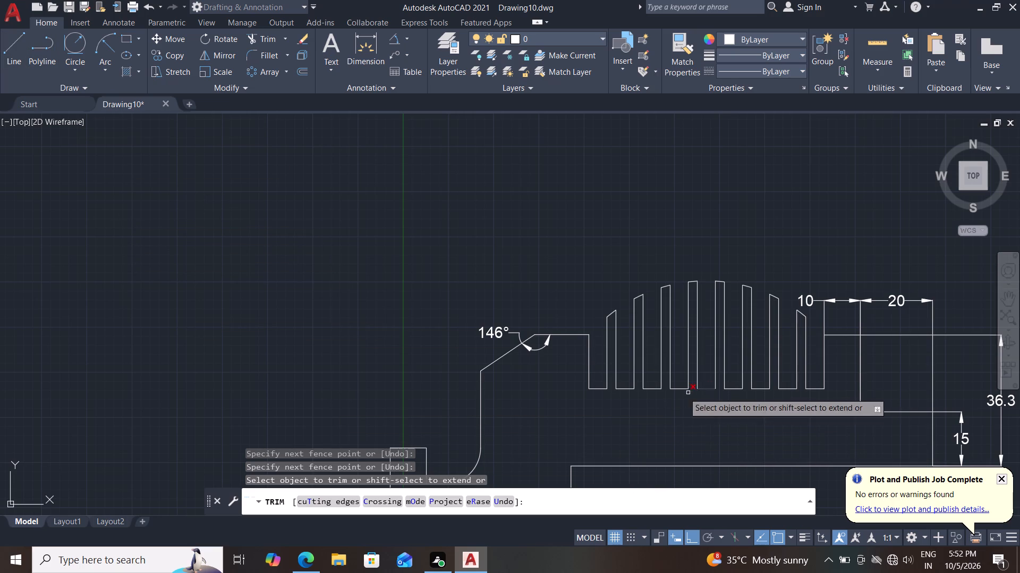
pyautogui.moveTo(10, 55); pyautogui.dragTo(14, 60)
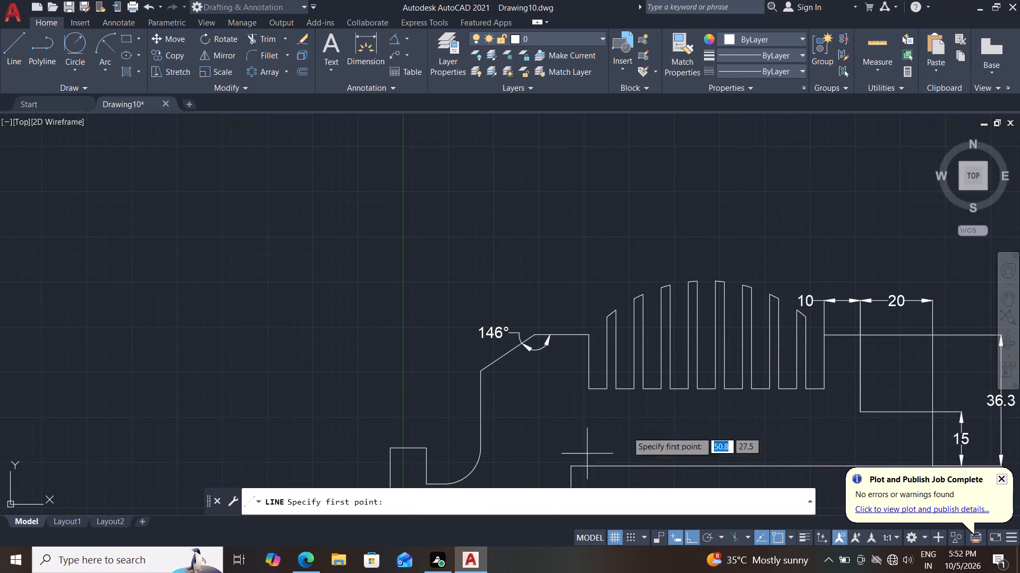
pyautogui.click(710, 389)
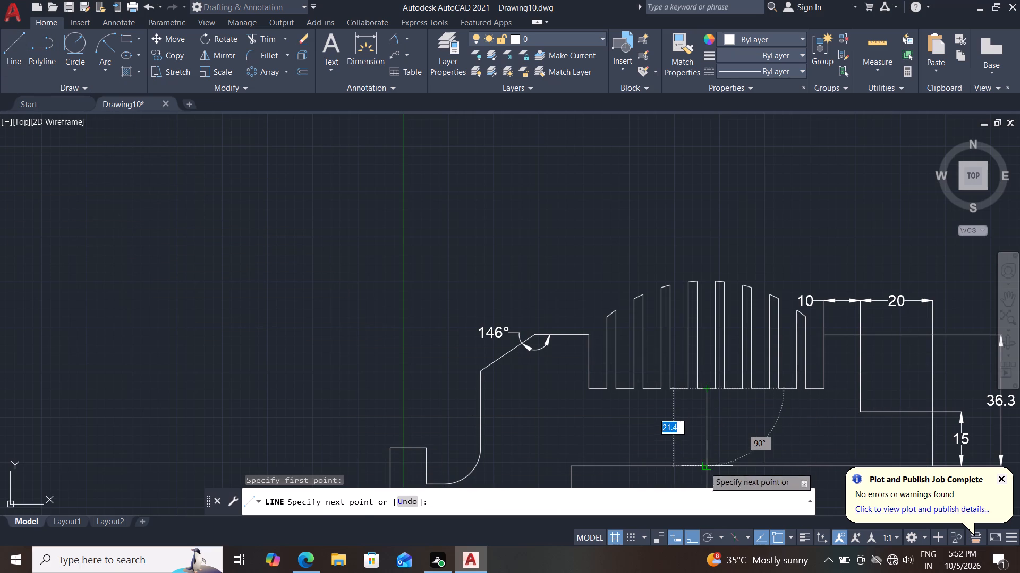
pyautogui.moveTo(709, 463); pyautogui.dragTo(728, 457)
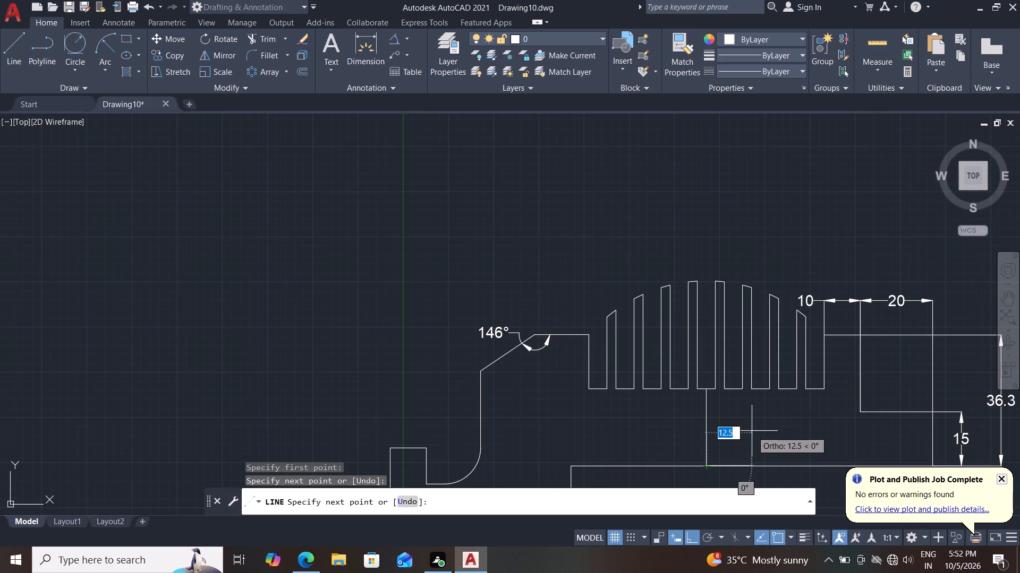
pyautogui.press('Escape')
pyautogui.press('Escape')
# Offset the vertical line below the recess 7.5 mm to each side.
pyautogui.press('o')
pyautogui.press('Return')
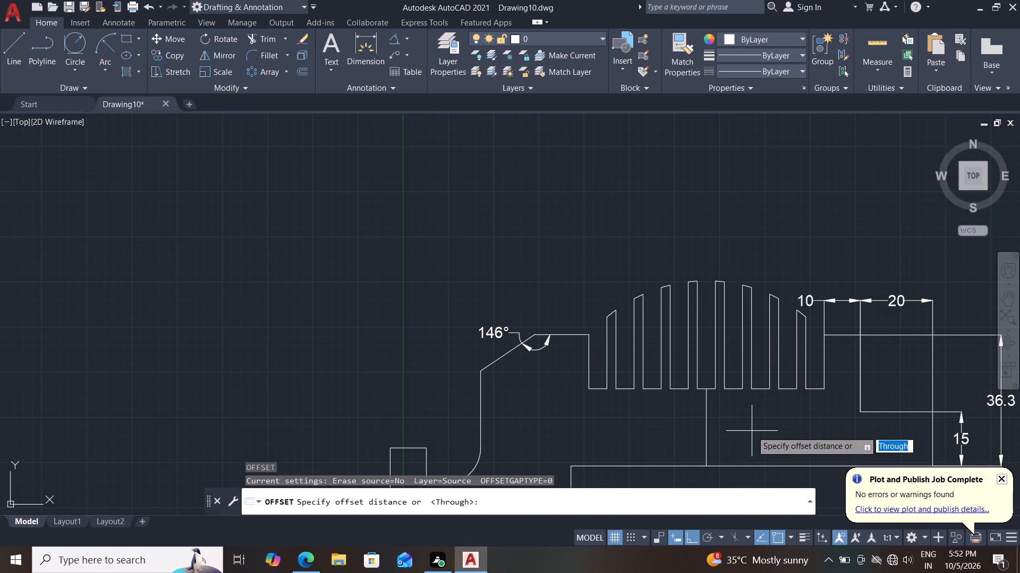
pyautogui.write('7.5')
pyautogui.press('Return')
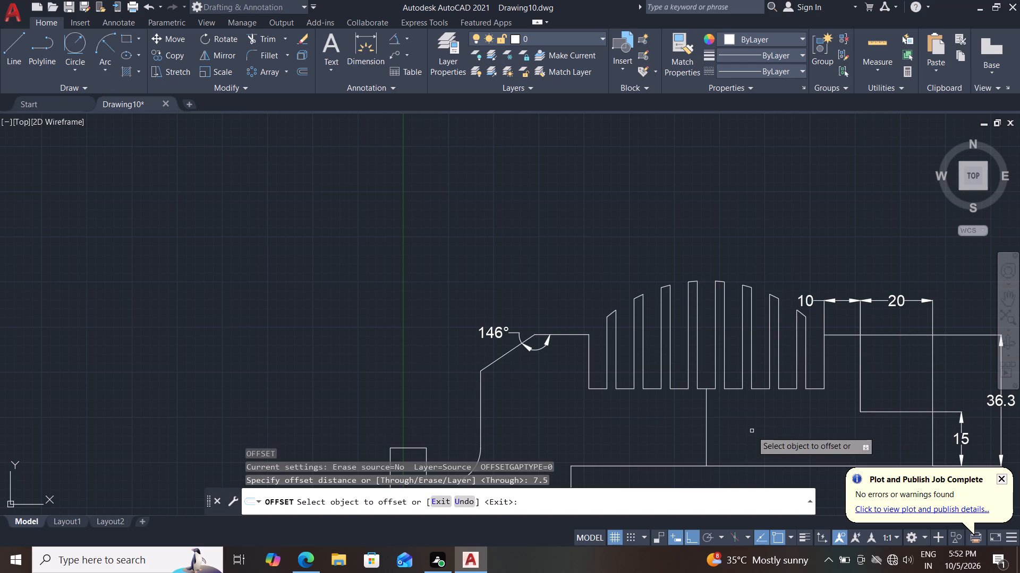
pyautogui.moveTo(641, 409); pyautogui.dragTo(572, 293, button='middle')
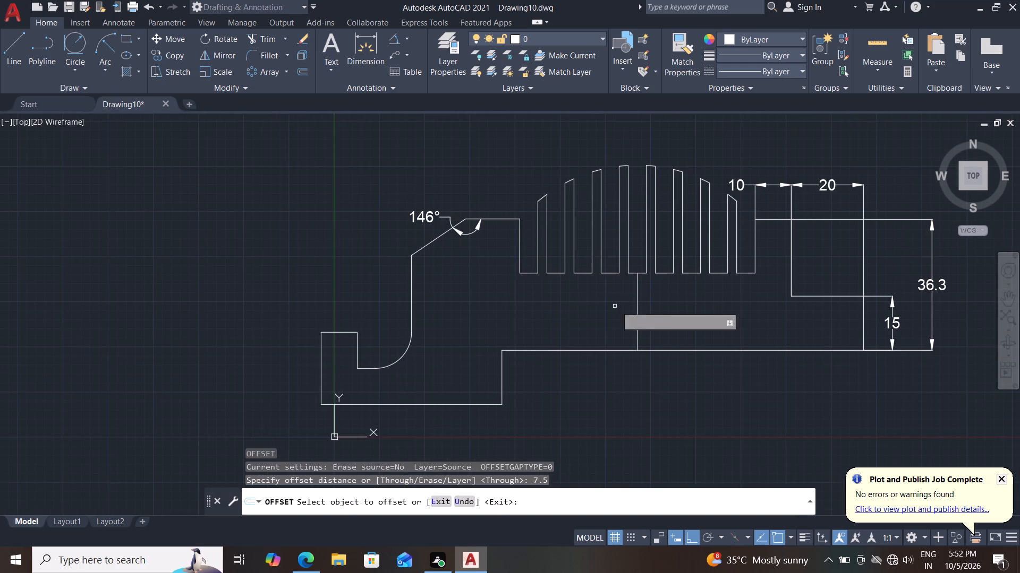
pyautogui.click(638, 312)
pyautogui.click(576, 306)
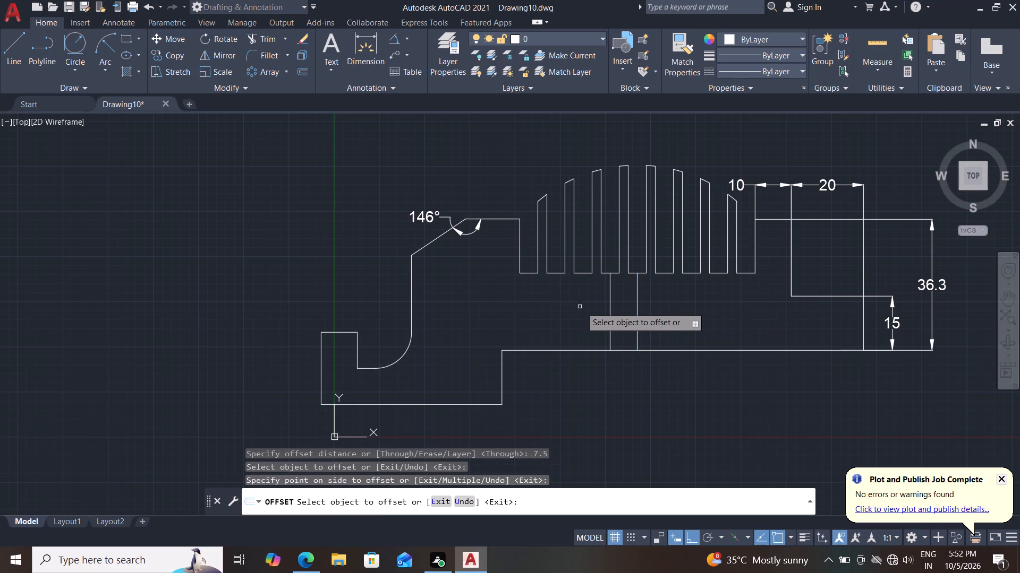
pyautogui.moveTo(637, 316); pyautogui.dragTo(665, 316)
pyautogui.click(694, 318)
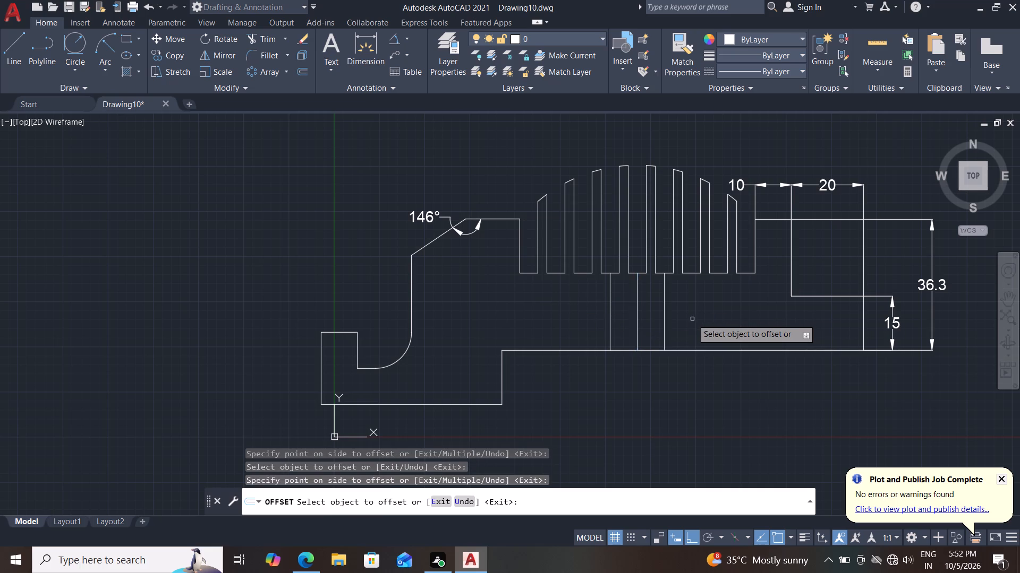
pyautogui.press('Escape')
pyautogui.press('Escape')
pyautogui.press('Escape')
pyautogui.press('Escape')
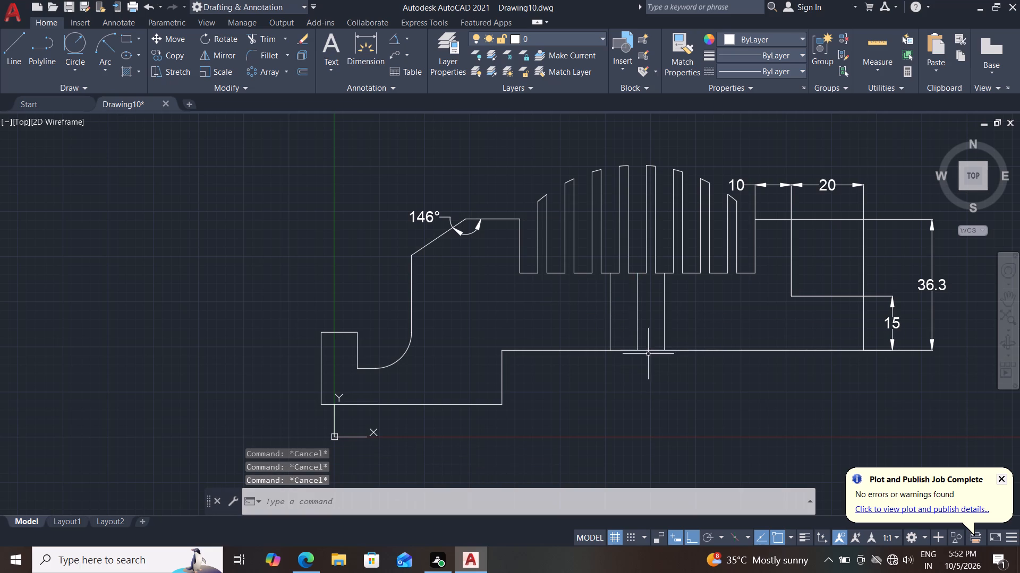
# Stretch the middle vertical line's ends past the recess floor above and the profile's lower edge below.
pyautogui.scroll(2, 637, 329)
pyautogui.scroll(-2, 643, 319)
pyautogui.scroll(1, 643, 310)
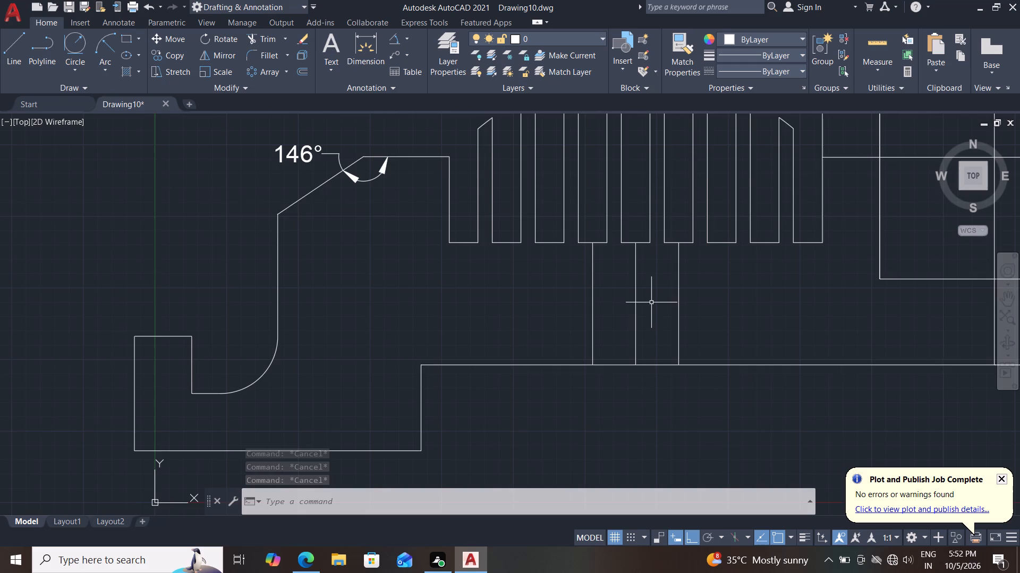
pyautogui.moveTo(655, 300); pyautogui.dragTo(643, 346, button='middle')
pyautogui.click(623, 328)
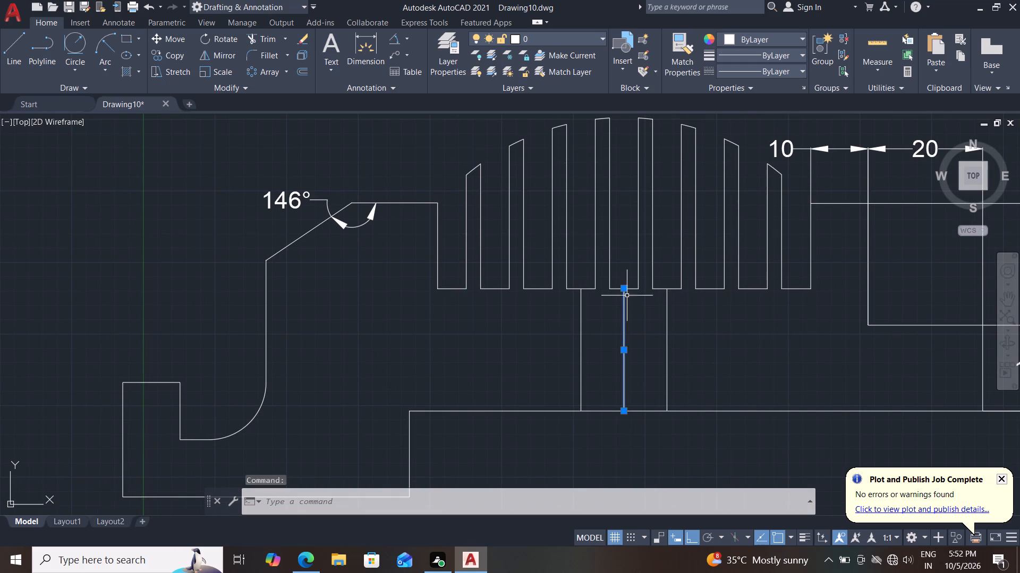
pyautogui.click(626, 285)
pyautogui.moveTo(626, 256); pyautogui.dragTo(634, 264)
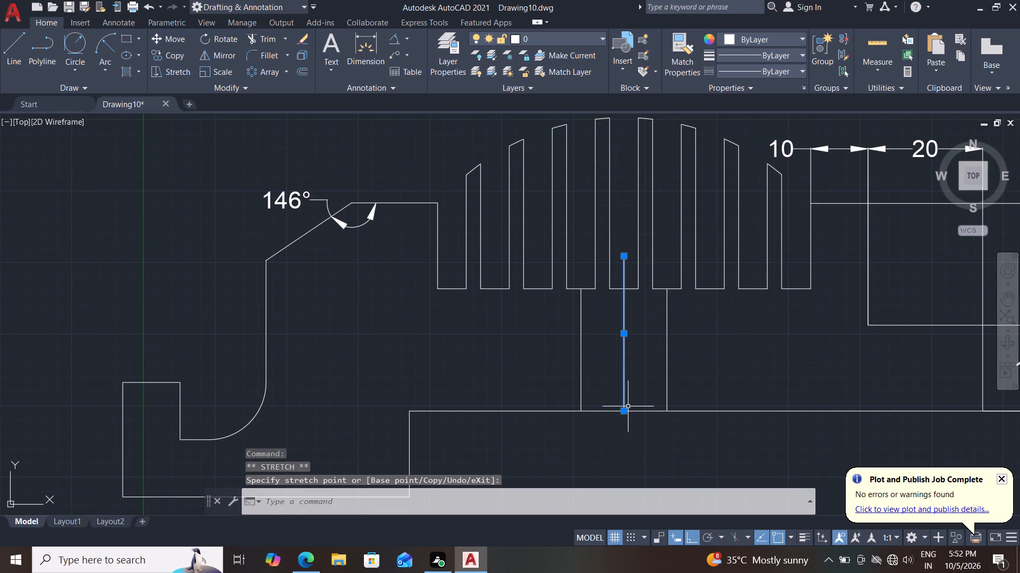
pyautogui.click(626, 408)
pyautogui.click(628, 447)
pyautogui.press('Escape')
pyautogui.press('Escape')
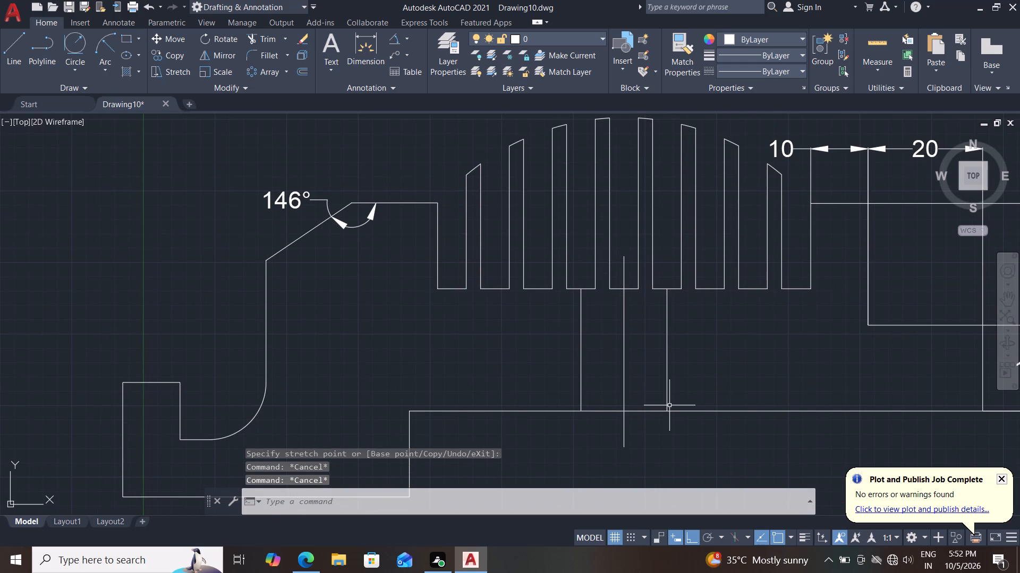
# Load the ACAD_ISO02W100 ISO dash linetype into the drawing.
pyautogui.click(632, 351)
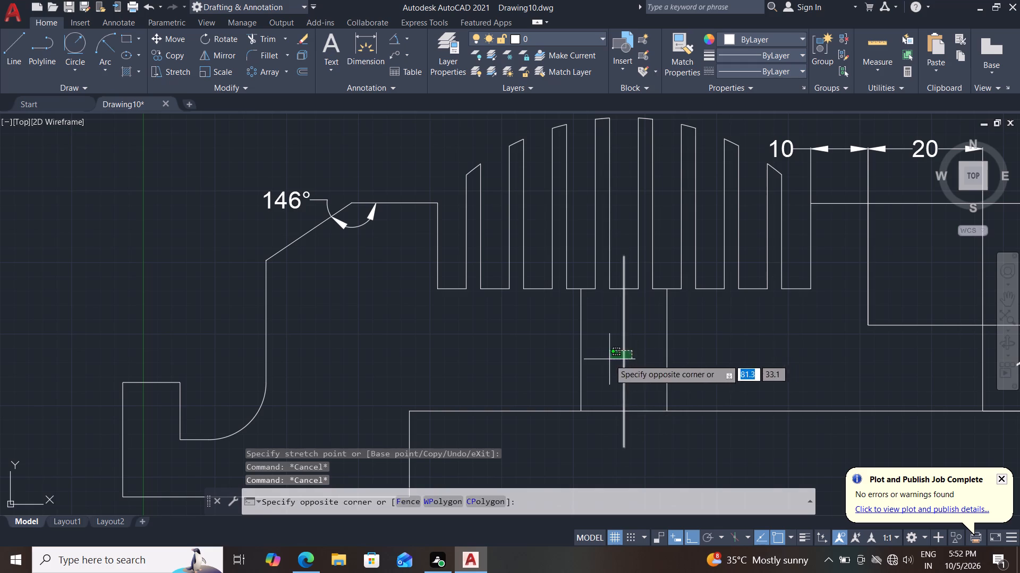
pyautogui.click(609, 359)
pyautogui.click(767, 74)
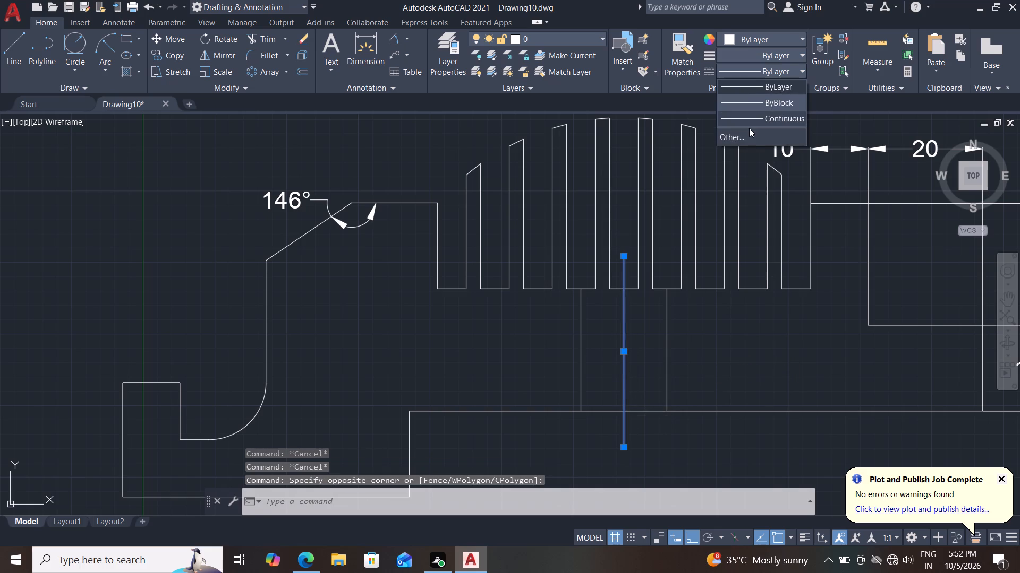
pyautogui.click(748, 134)
pyautogui.click(618, 163)
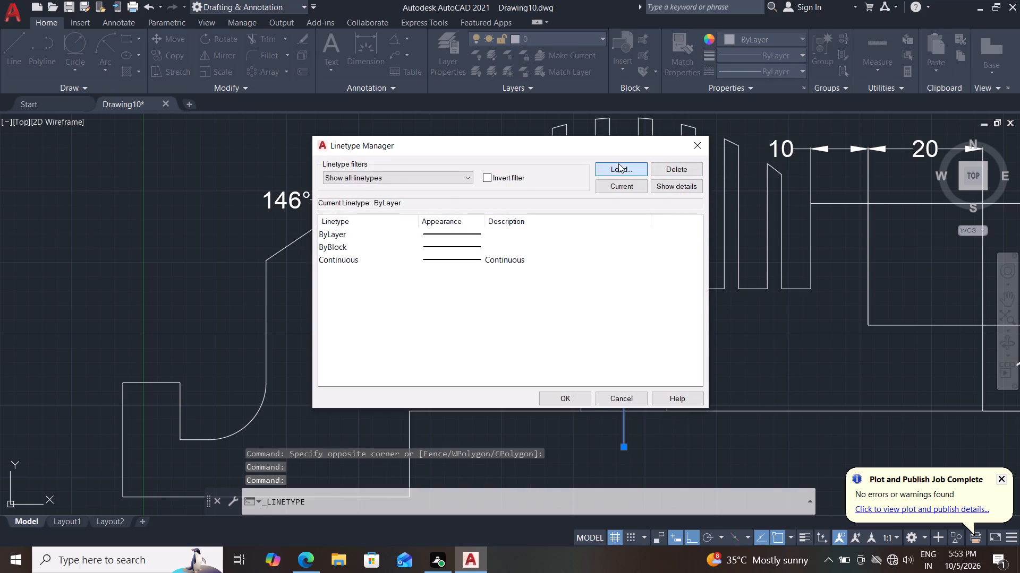
pyautogui.click(489, 253)
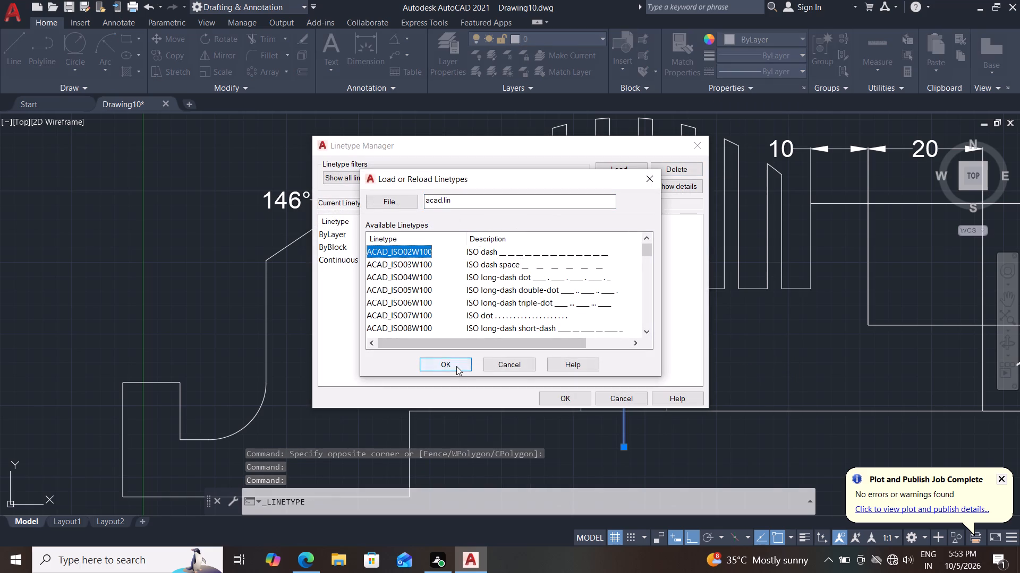
pyautogui.click(456, 366)
pyautogui.click(581, 403)
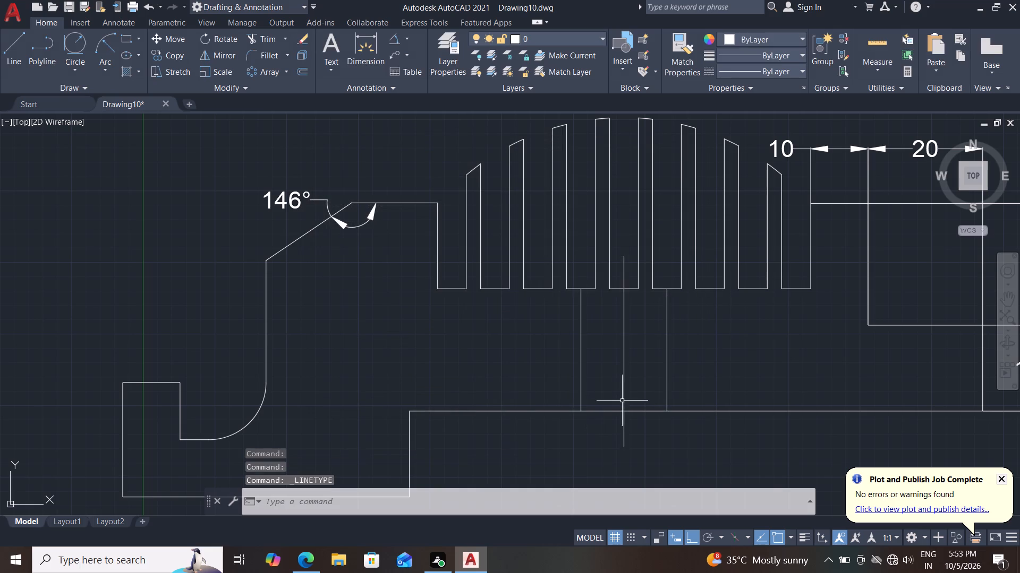
# Apply the ACAD_ISO02W100 linetype to the middle vertical line to make it a dashed centerline.
pyautogui.moveTo(642, 378); pyautogui.dragTo(625, 388)
pyautogui.click(617, 389)
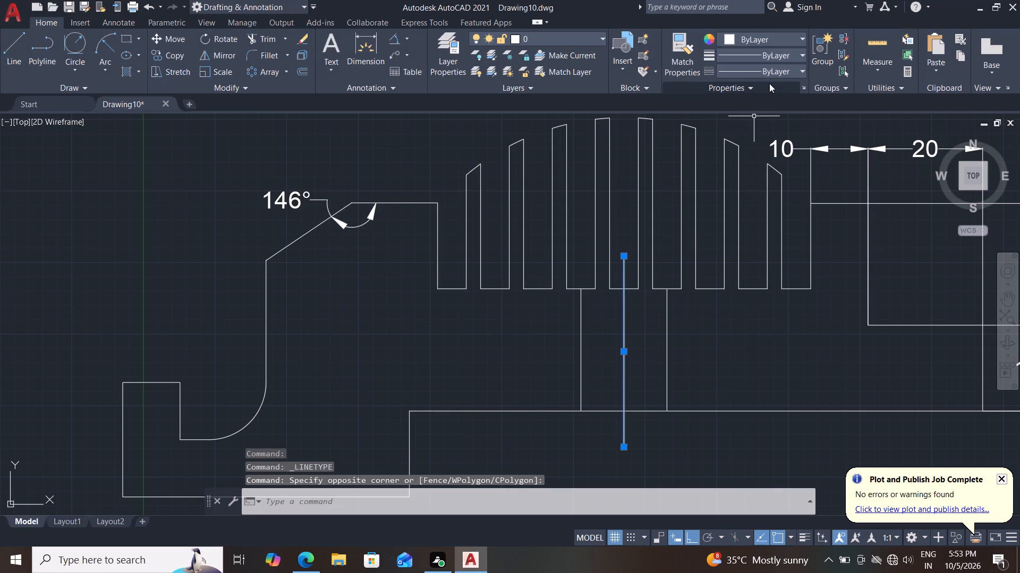
pyautogui.click(773, 76)
pyautogui.click(754, 120)
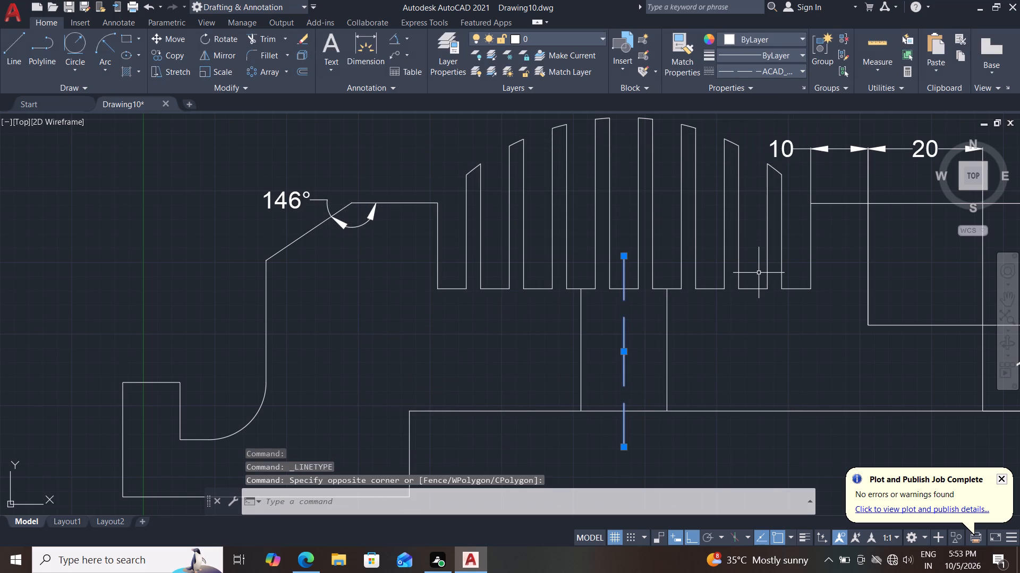
pyautogui.press('Escape')
pyautogui.press('Escape')
pyautogui.press('Escape')
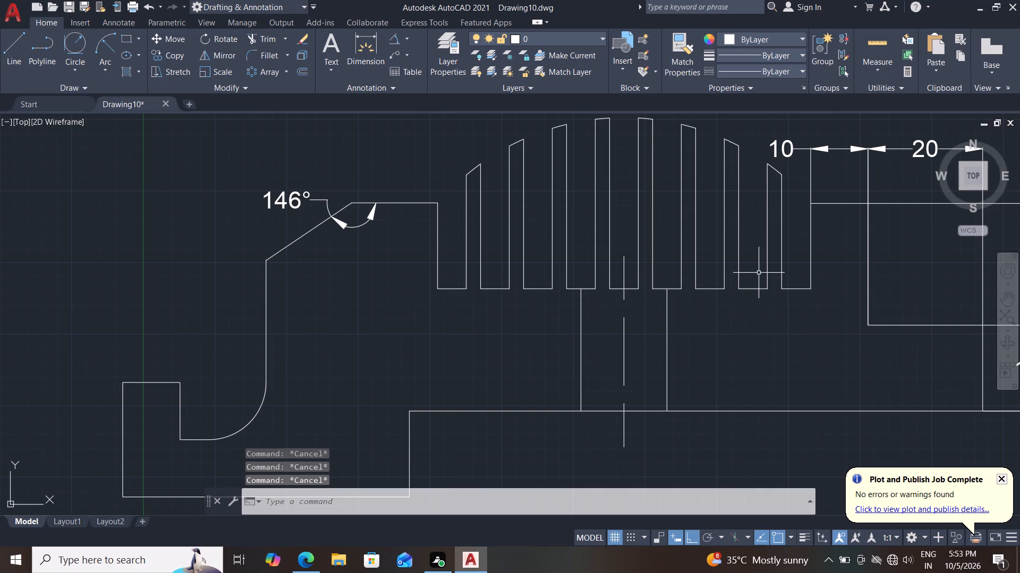
# Add a horizontal dimension above the short flat top edge between the slanted edge and the finned recess.
pyautogui.scroll(-1, 523, 296)
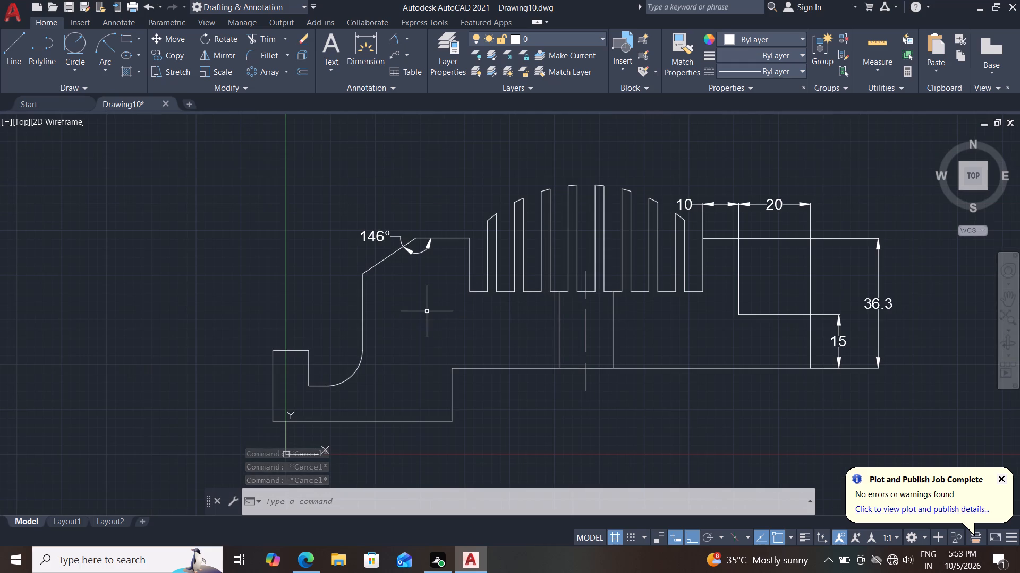
pyautogui.moveTo(416, 308); pyautogui.dragTo(407, 348, button='middle')
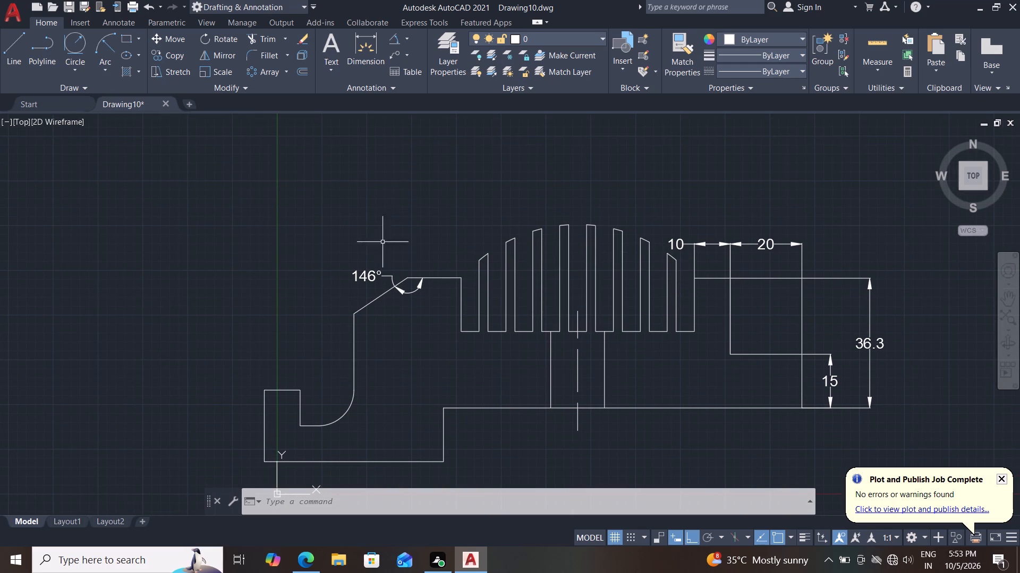
pyautogui.click(363, 29)
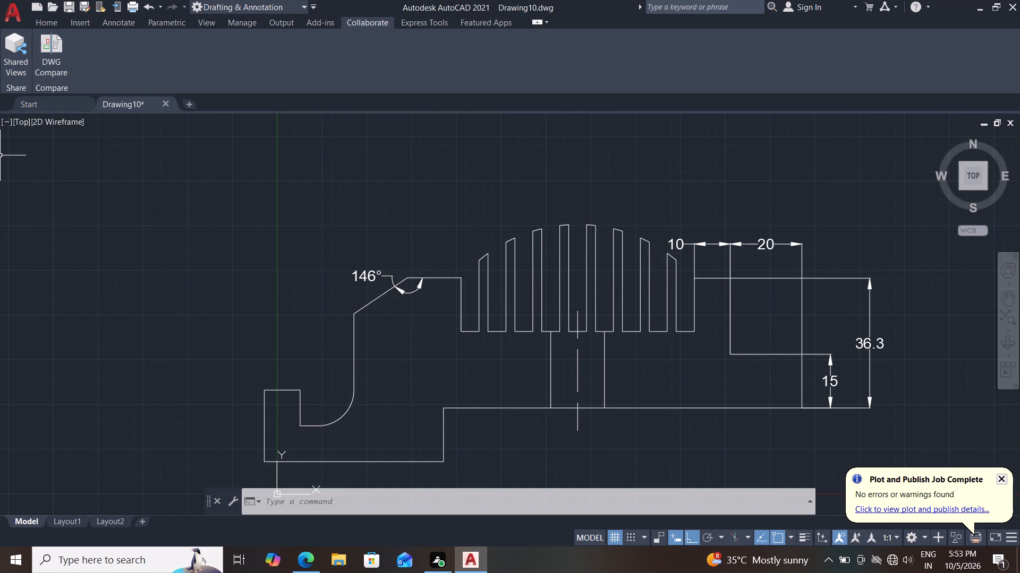
pyautogui.click(47, 19)
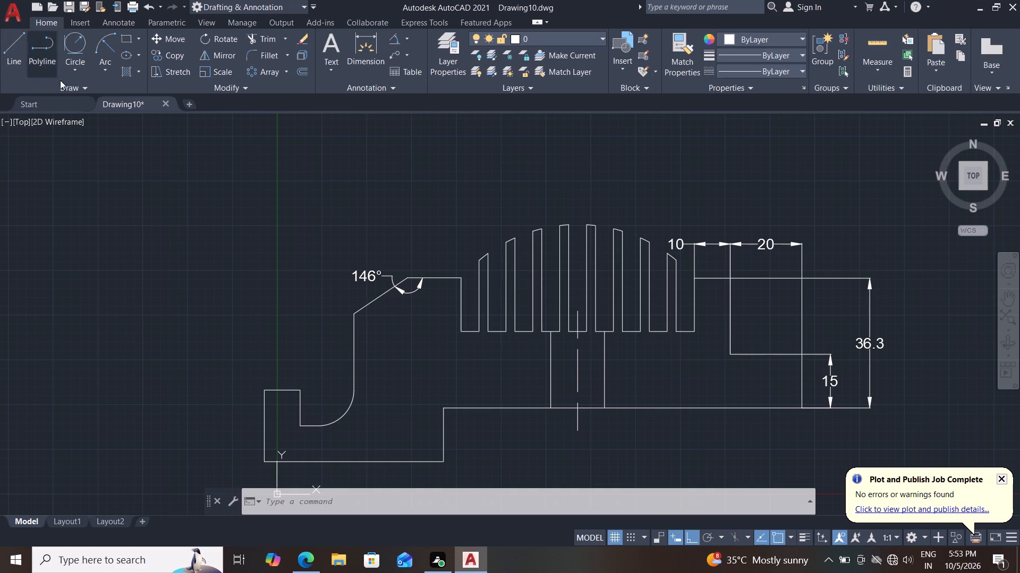
pyautogui.moveTo(362, 48); pyautogui.dragTo(370, 63)
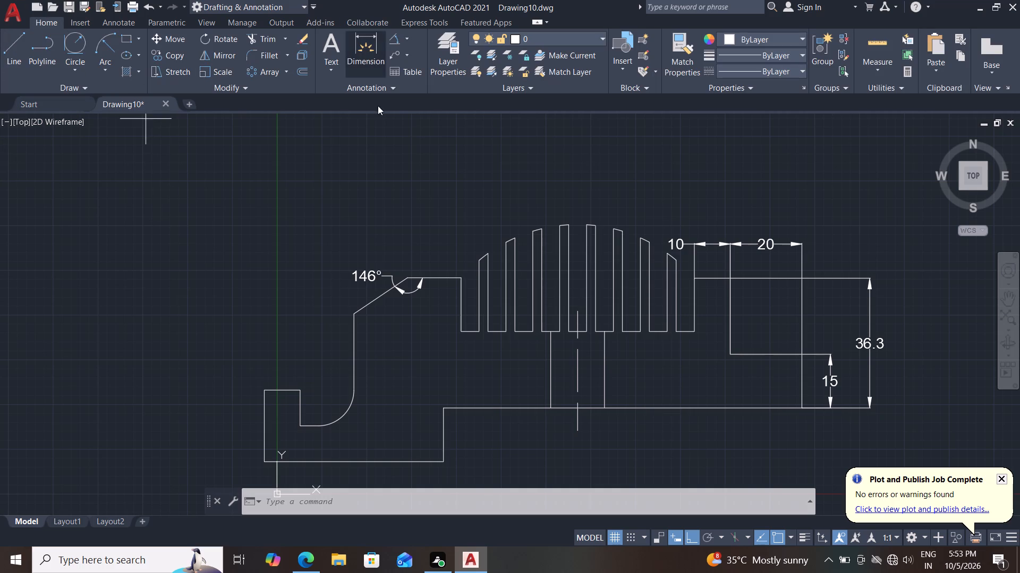
pyautogui.scroll(1, 397, 277)
pyautogui.moveTo(415, 279); pyautogui.dragTo(424, 277)
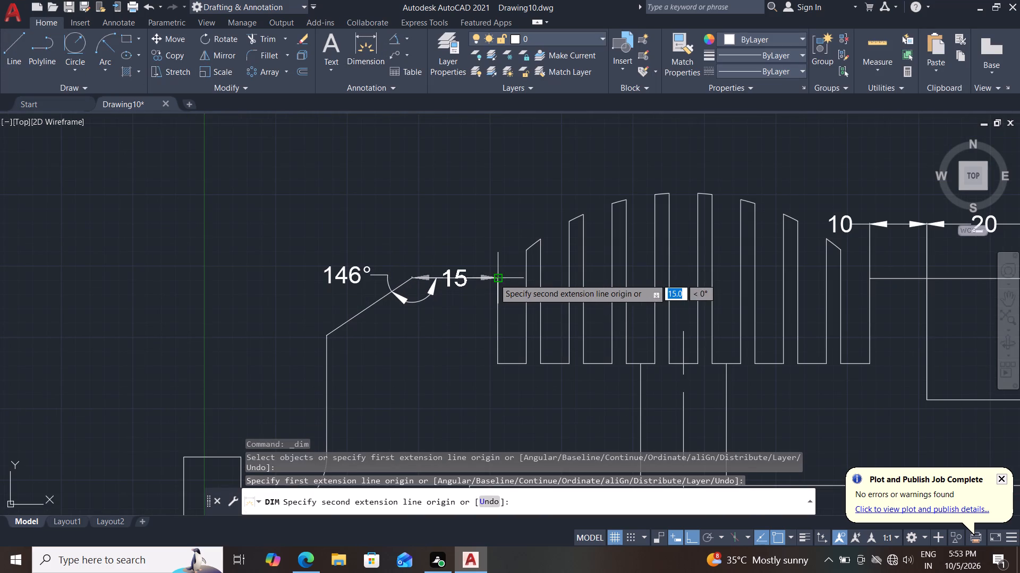
pyautogui.click(495, 279)
pyautogui.click(441, 214)
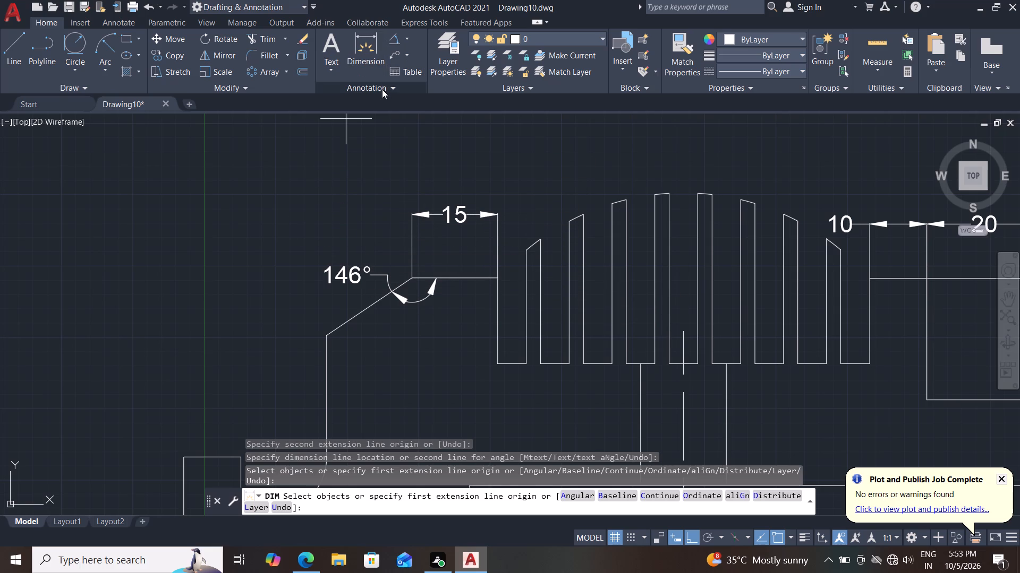
# Add an aligned dimension to the slanted edge, placed outside the profile on its upper-left side.
pyautogui.click(409, 40)
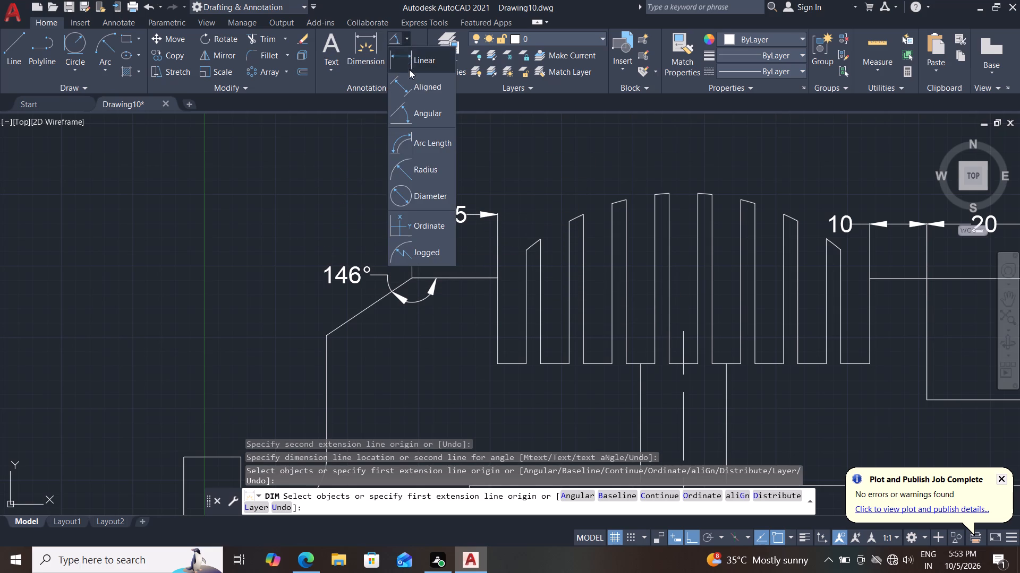
pyautogui.click(409, 91)
pyautogui.moveTo(325, 338); pyautogui.dragTo(337, 335)
pyautogui.moveTo(409, 280); pyautogui.dragTo(405, 274)
pyautogui.click(348, 210)
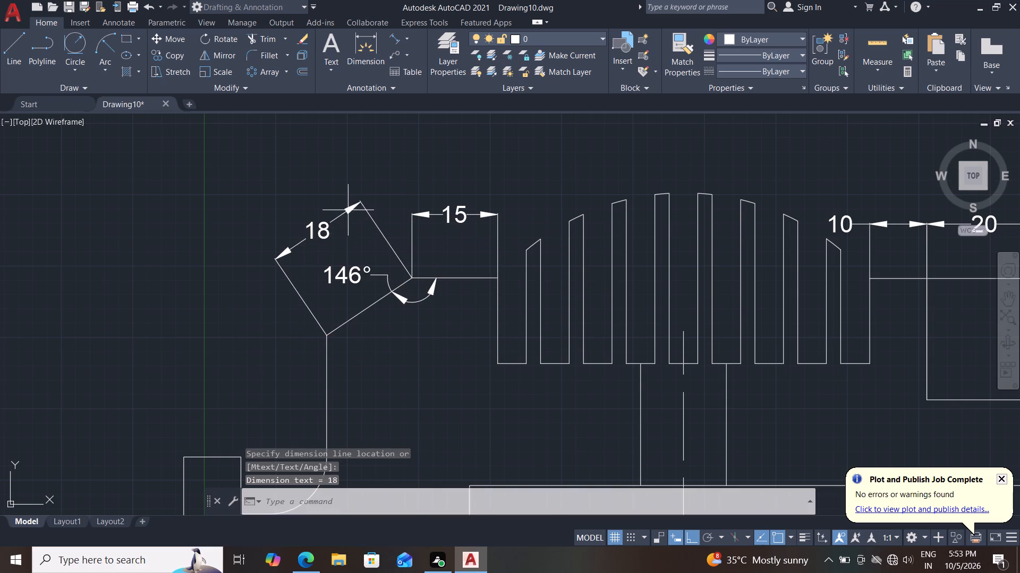
# Dimension the vertical edge between the slanted edge and the rounded corner, placing the dimension to its left.
pyautogui.moveTo(369, 331); pyautogui.dragTo(375, 286, button='middle')
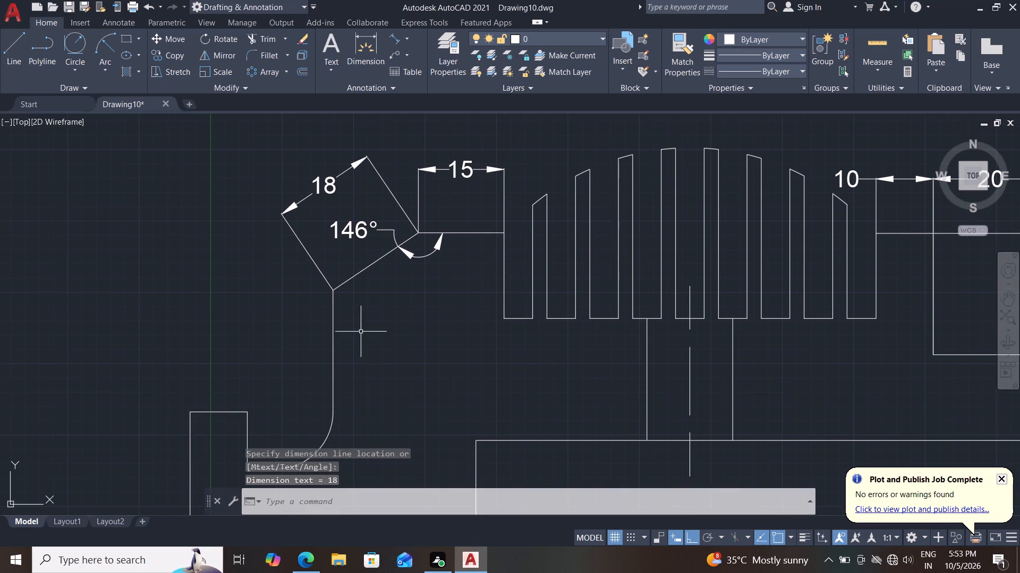
pyautogui.click(363, 50)
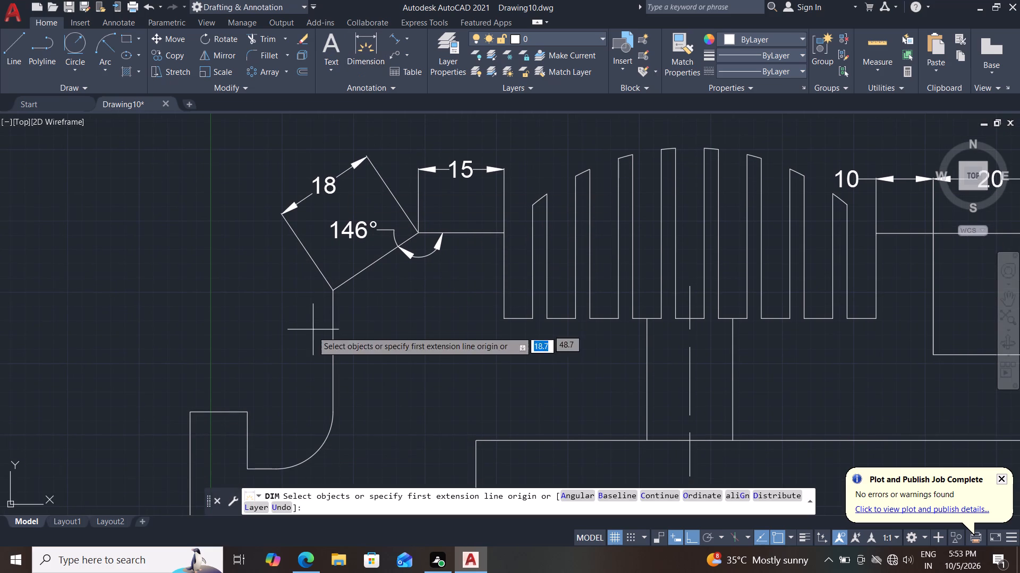
pyautogui.click(331, 290)
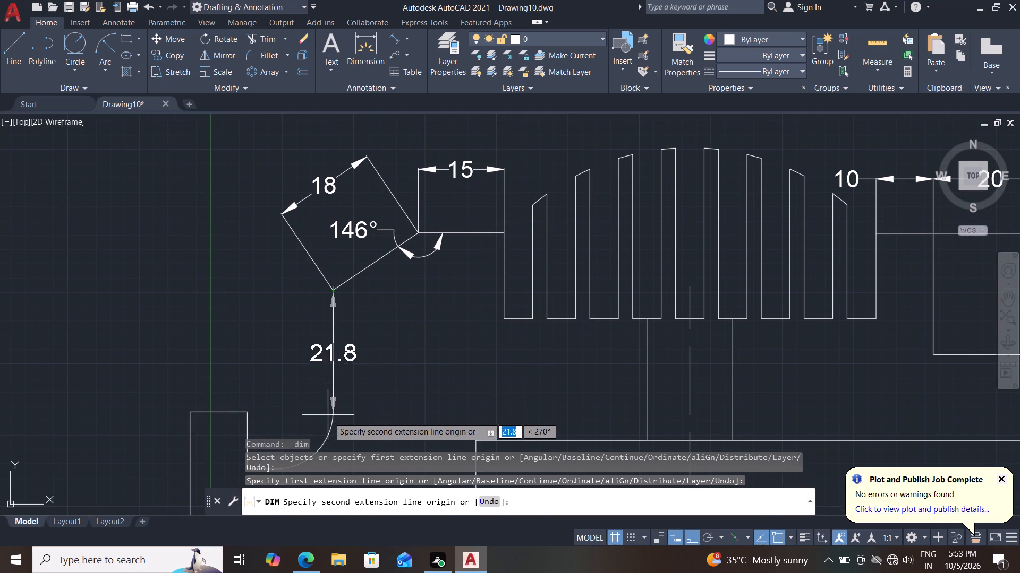
pyautogui.click(336, 414)
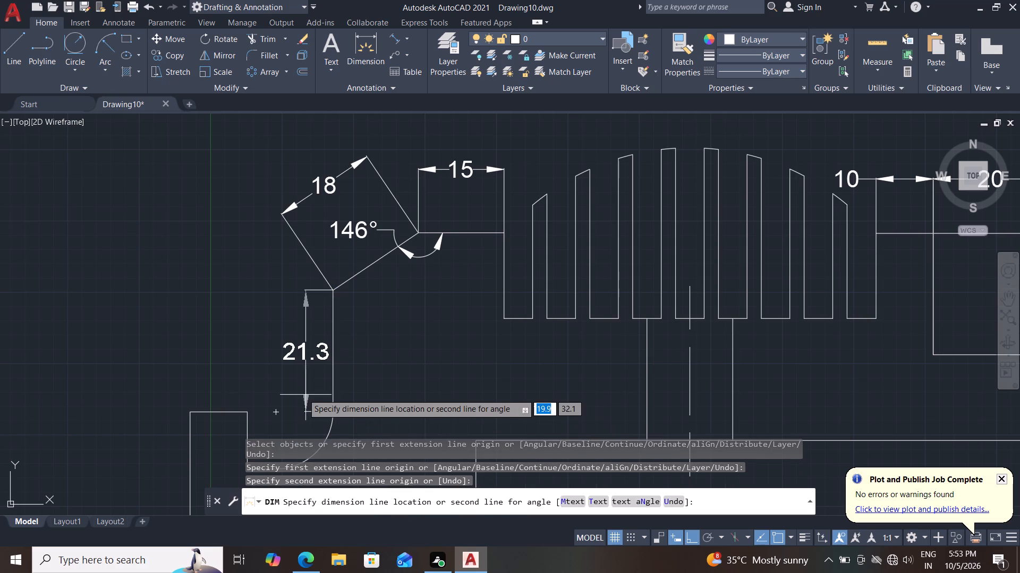
pyautogui.click(297, 392)
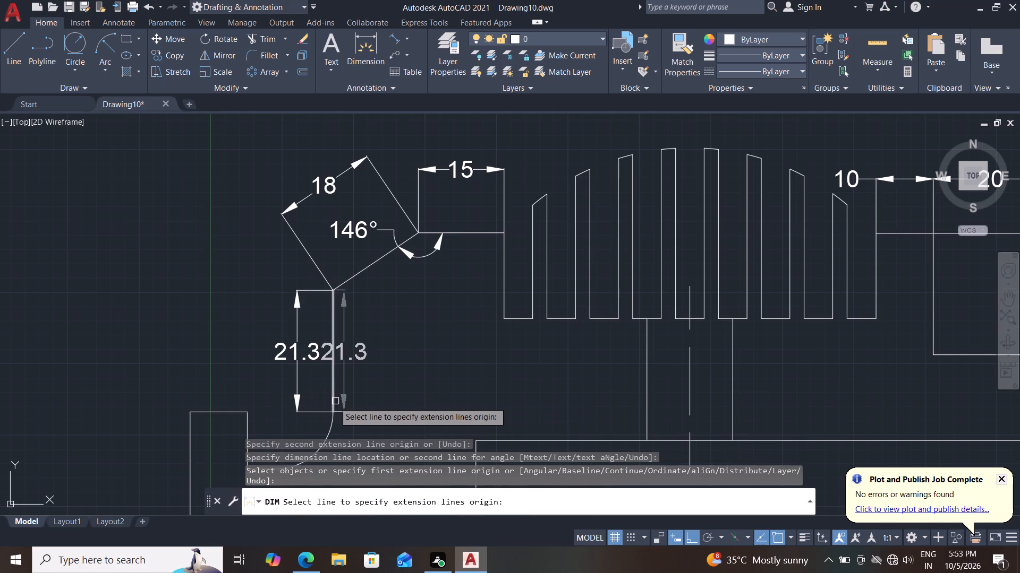
# Dimension the profile's far-left upright: its top width above it and its full outer height to its left.
pyautogui.moveTo(248, 416); pyautogui.dragTo(241, 413)
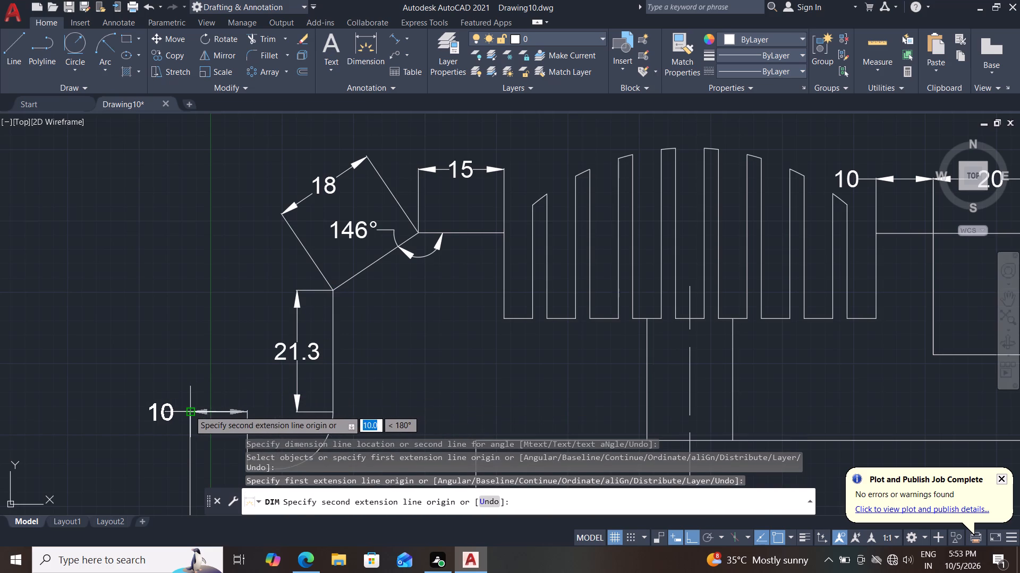
pyautogui.moveTo(189, 410); pyautogui.dragTo(192, 393)
pyautogui.moveTo(195, 373); pyautogui.dragTo(198, 380)
pyautogui.moveTo(206, 392); pyautogui.dragTo(227, 273, button='middle')
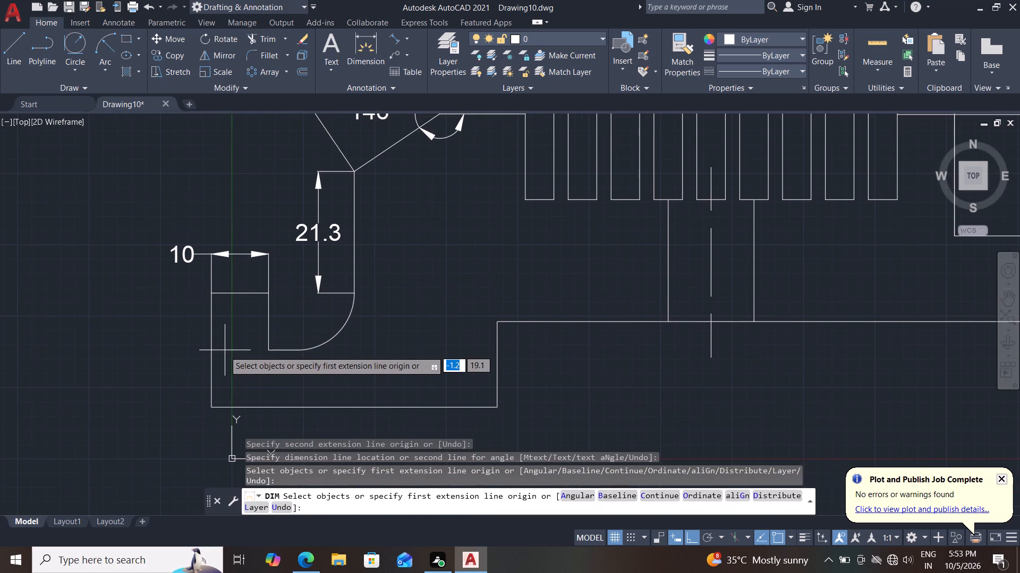
pyautogui.click(209, 295)
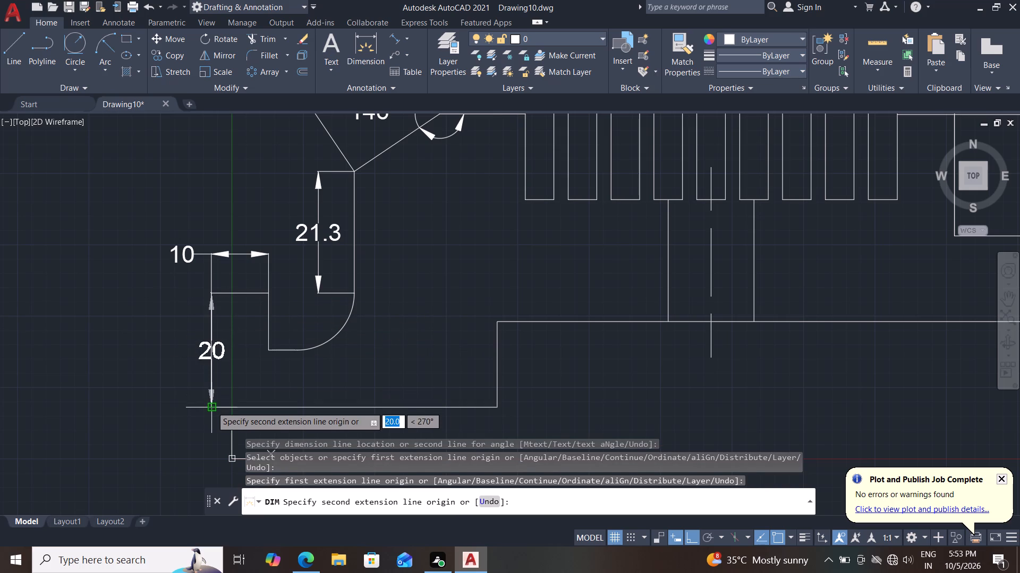
pyautogui.moveTo(211, 406); pyautogui.dragTo(208, 400)
pyautogui.moveTo(166, 373); pyautogui.dragTo(170, 380)
# Dimension the upright's short inner vertical edge, placing the dimension between the upright and the outer height dimension.
pyautogui.moveTo(175, 377); pyautogui.dragTo(184, 321, button='middle')
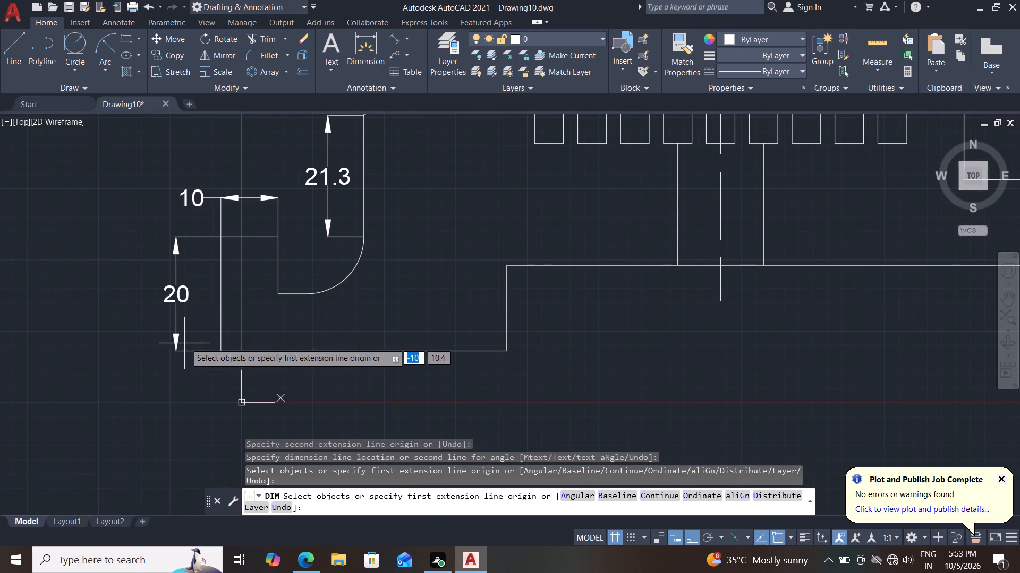
pyautogui.click(277, 238)
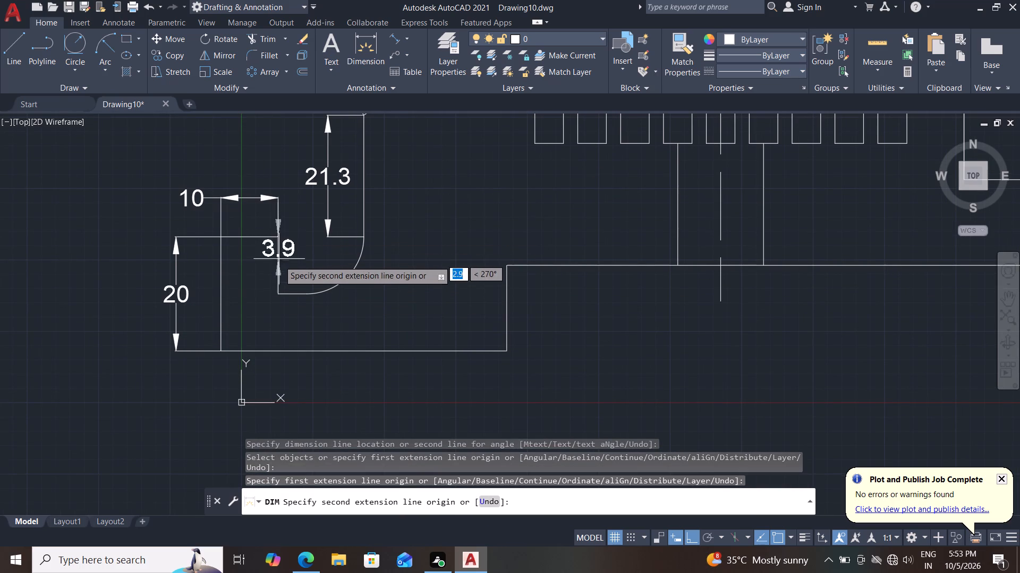
pyautogui.moveTo(279, 292); pyautogui.dragTo(274, 288)
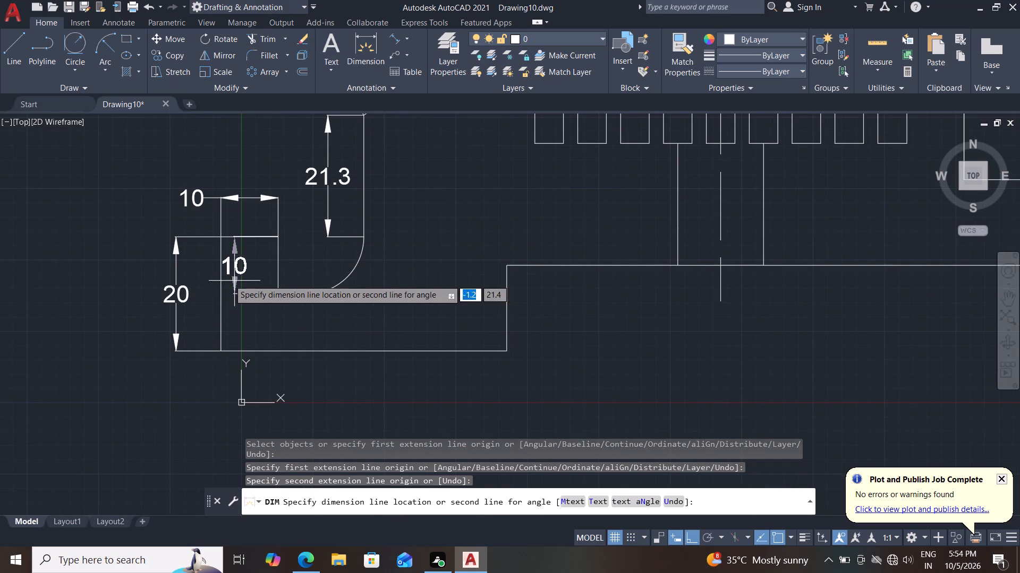
pyautogui.moveTo(203, 275); pyautogui.dragTo(209, 278)
# Dimension the lowest horizontal edge of the profile, placing the dimension just below it.
pyautogui.moveTo(280, 318); pyautogui.dragTo(279, 310, button='middle')
pyautogui.scroll(1, 279, 310)
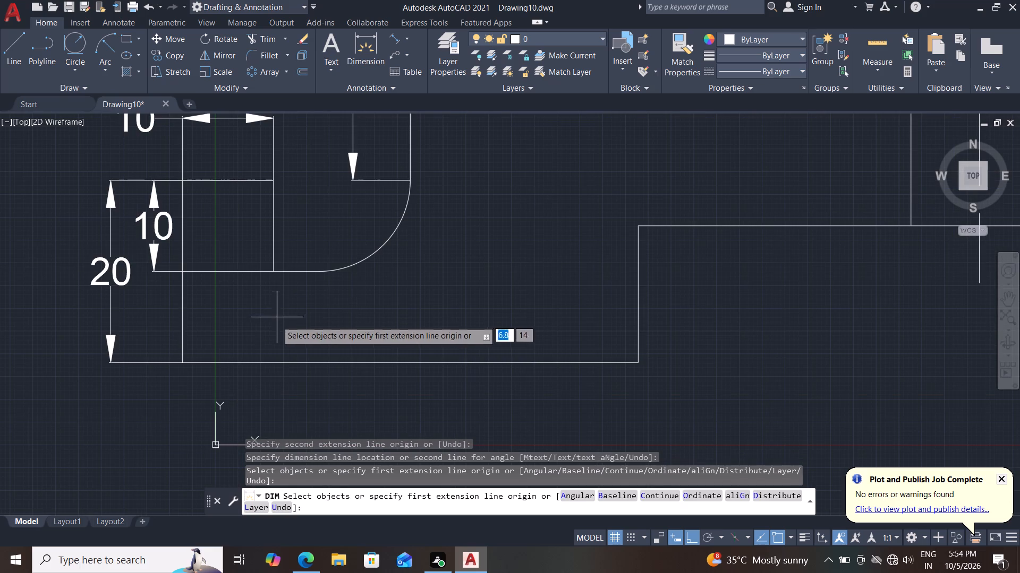
pyautogui.click(181, 359)
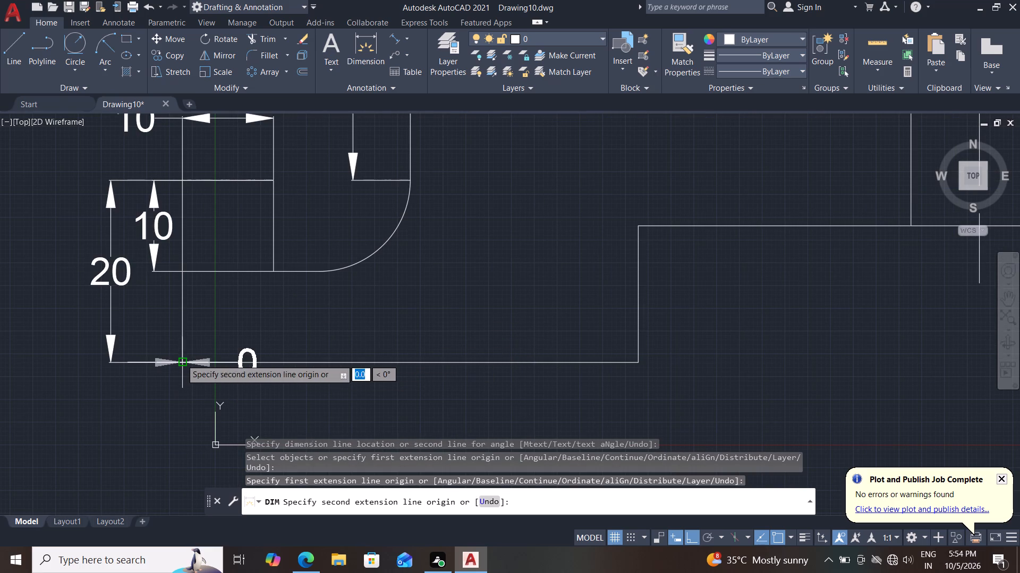
pyautogui.click(637, 361)
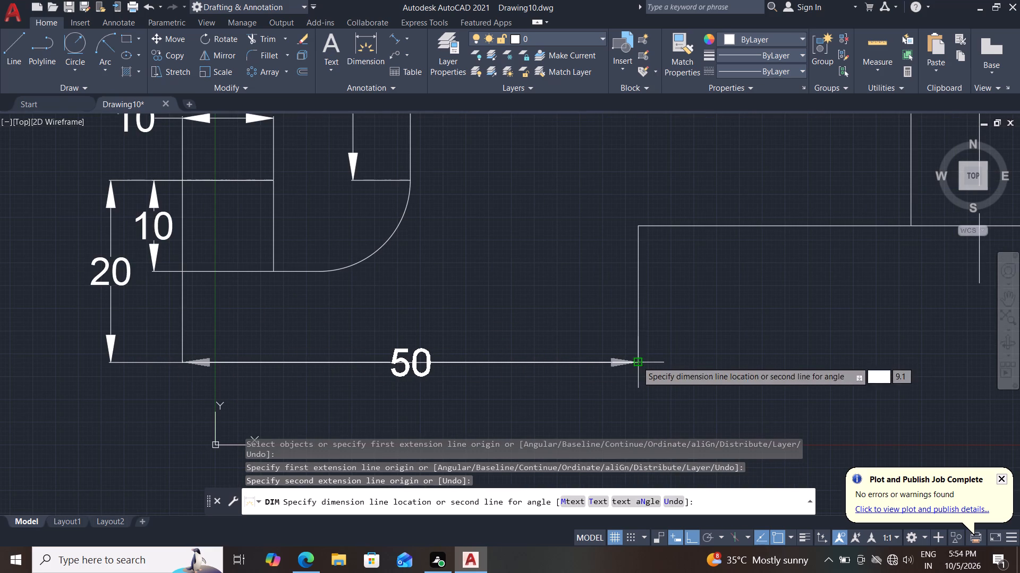
pyautogui.click(490, 406)
# Dimension the long raised bottom edge from the step to the far-right corner, aligned with the 50 dimension below the profile.
pyautogui.scroll(-2, 651, 361)
pyautogui.moveTo(625, 357); pyautogui.dragTo(538, 360, button='middle')
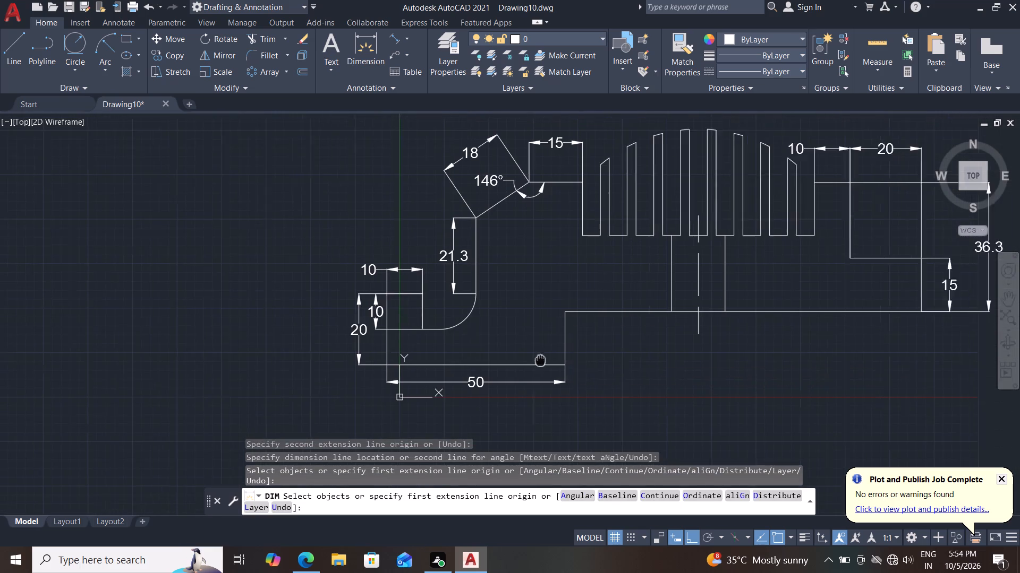
pyautogui.moveTo(538, 360); pyautogui.dragTo(505, 363, button='middle')
pyautogui.click(527, 318)
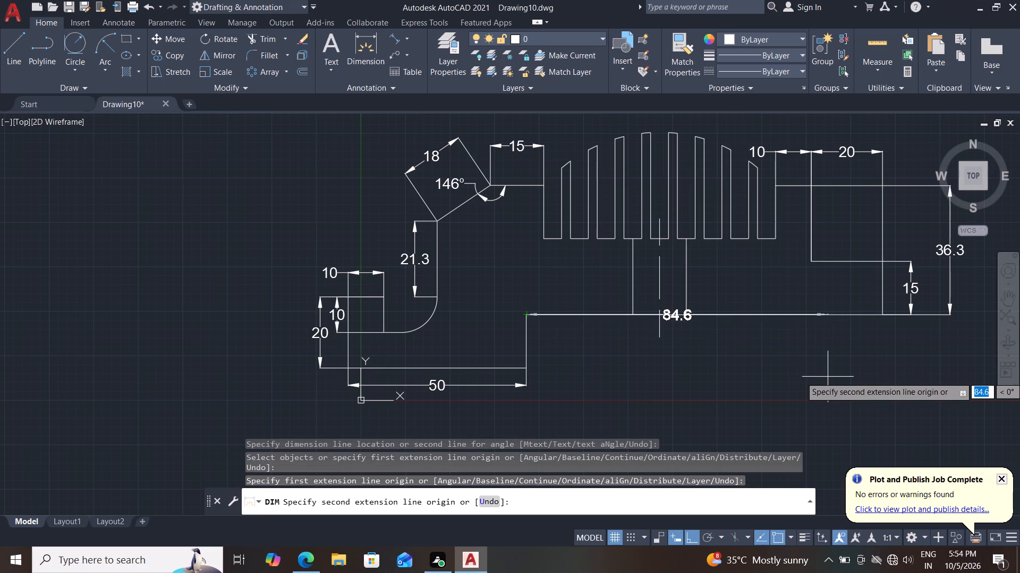
pyautogui.click(881, 316)
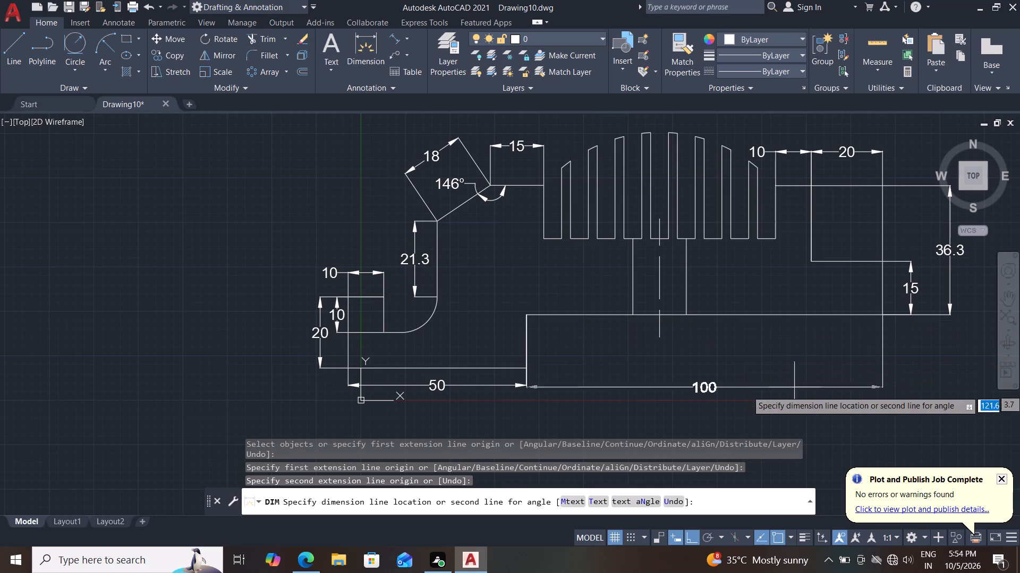
pyautogui.click(529, 388)
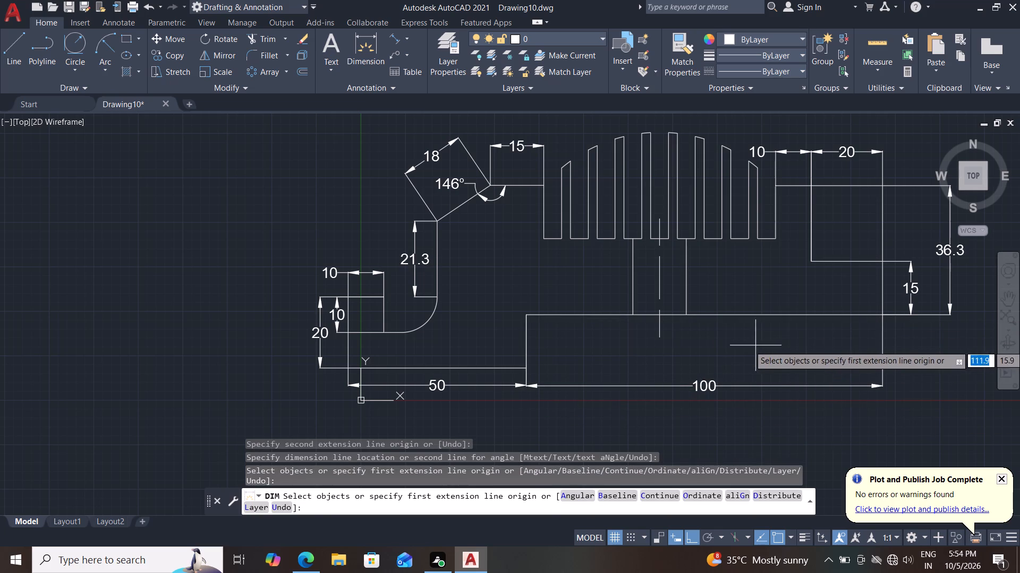
# Add a radius dimension to the arc top of the third fin from the right, placed above the fins.
pyautogui.moveTo(748, 348); pyautogui.dragTo(716, 355, button='middle')
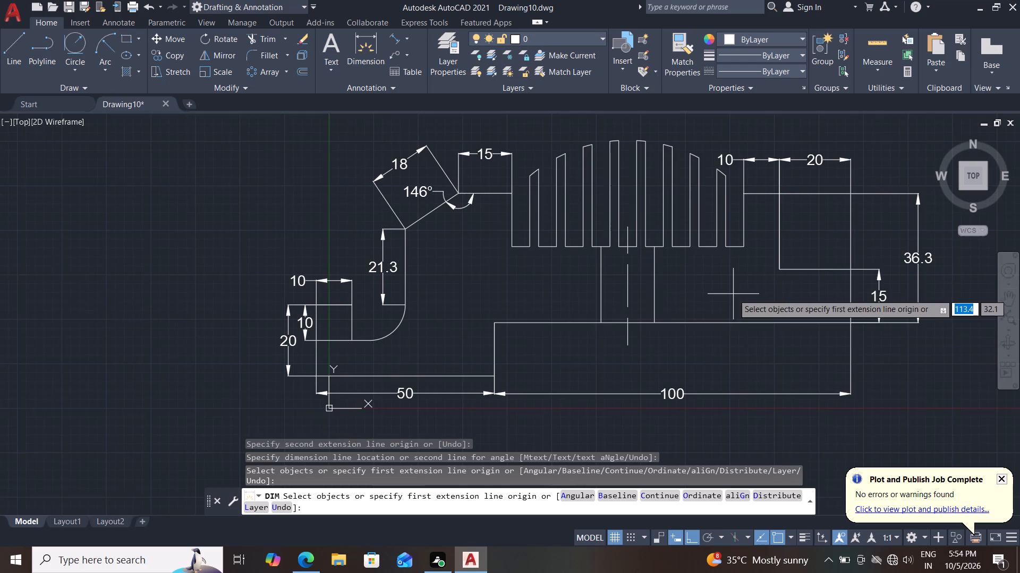
pyautogui.moveTo(733, 294); pyautogui.dragTo(719, 329, button='middle')
pyautogui.moveTo(701, 333); pyautogui.dragTo(733, 377, button='middle')
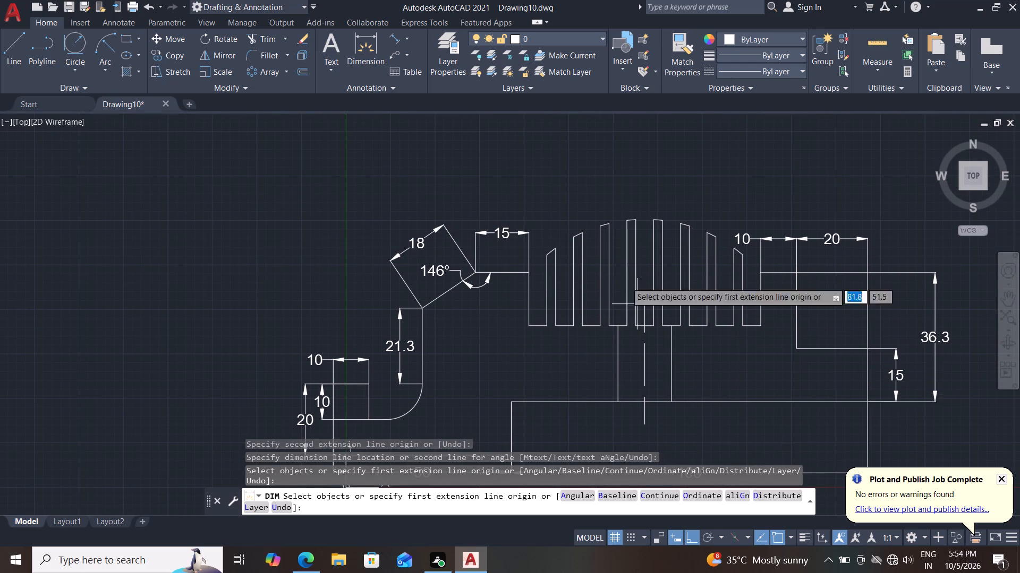
pyautogui.click(406, 39)
pyautogui.click(440, 164)
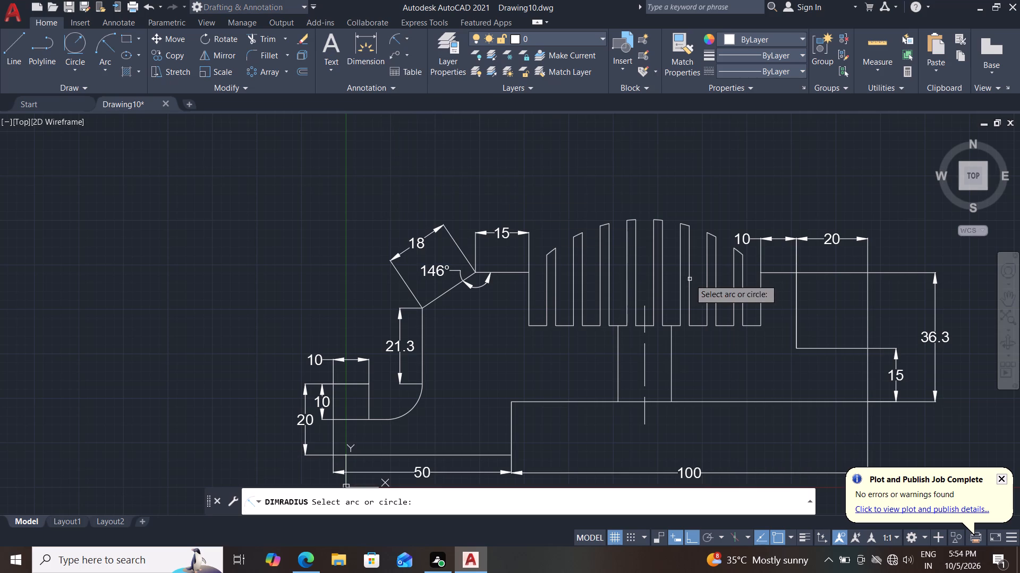
pyautogui.scroll(2, 679, 266)
pyautogui.click(687, 161)
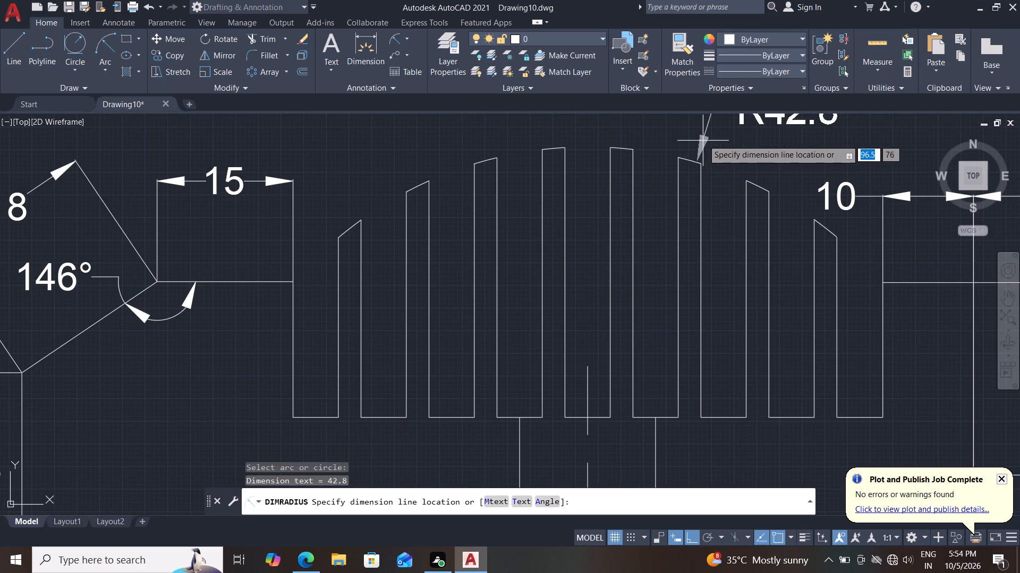
pyautogui.click(703, 140)
# Dimension the width of the third fin from the left across its top corners, placing the dimension just above it.
pyautogui.scroll(-2, 703, 164)
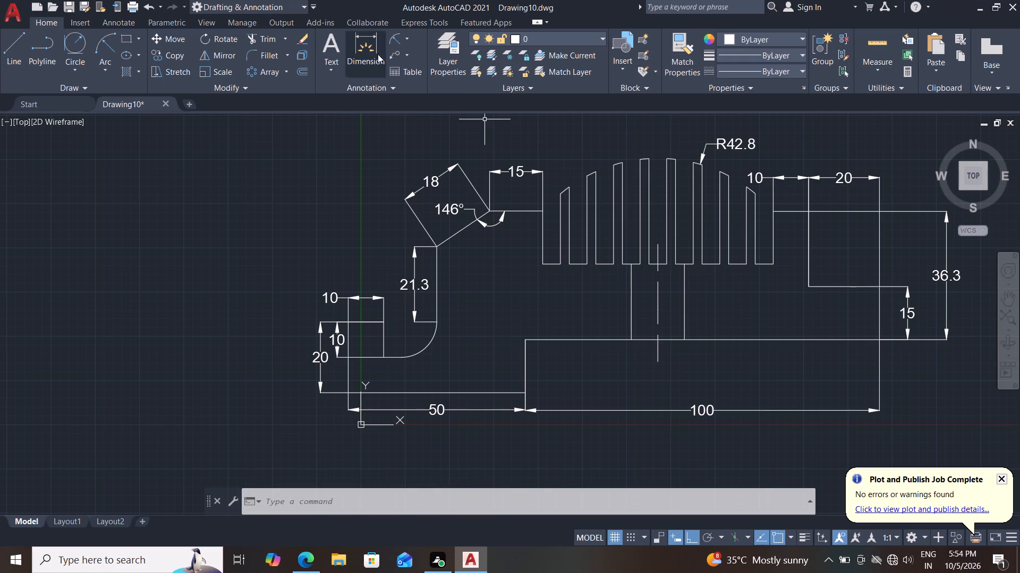
pyautogui.moveTo(370, 50); pyautogui.dragTo(372, 63)
pyautogui.scroll(1, 644, 219)
pyautogui.moveTo(605, 162); pyautogui.dragTo(579, 248, button='middle')
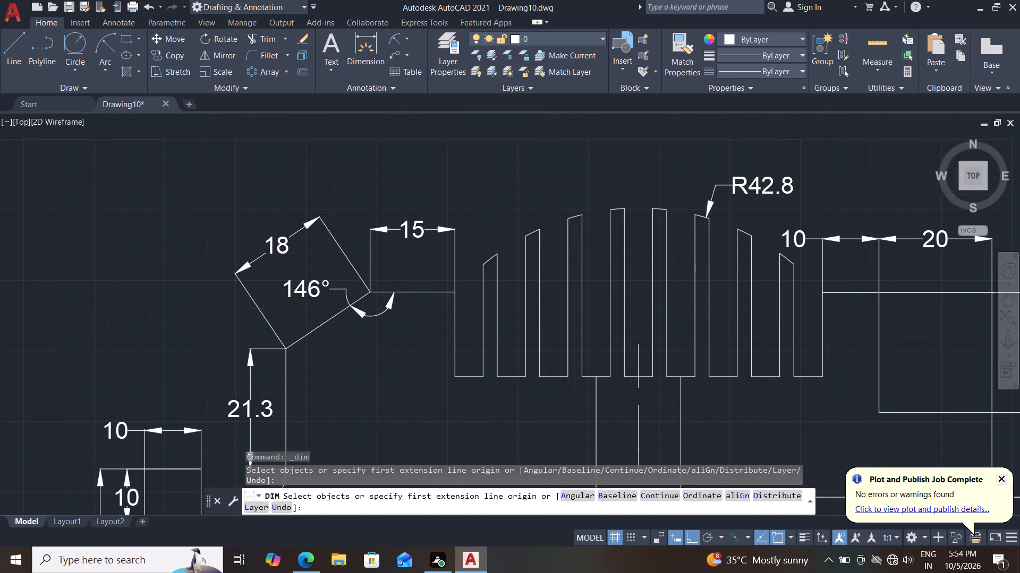
pyautogui.moveTo(579, 248); pyautogui.dragTo(579, 248, button='middle')
pyautogui.scroll(3, 576, 225)
pyautogui.click(535, 206)
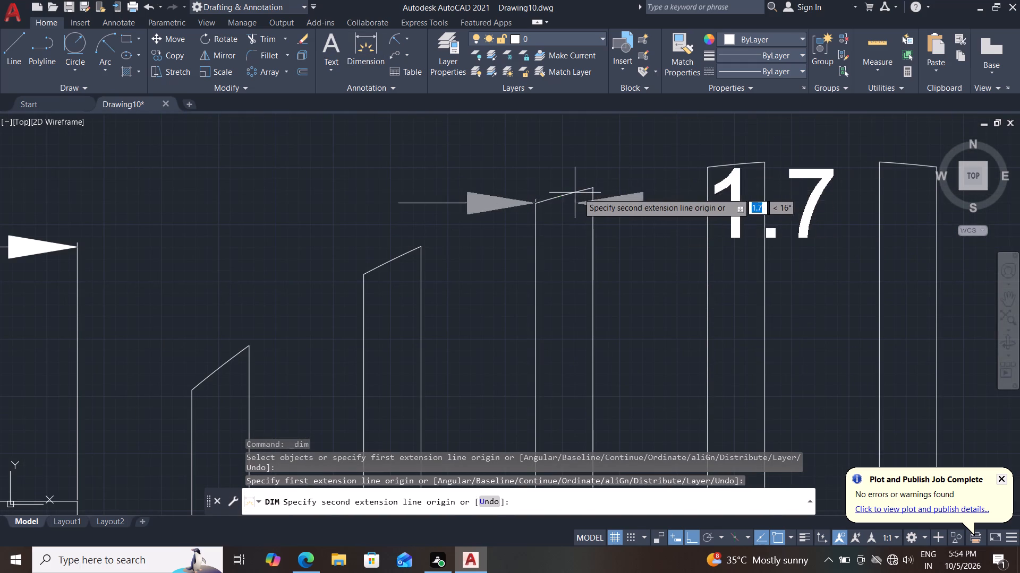
pyautogui.click(596, 193)
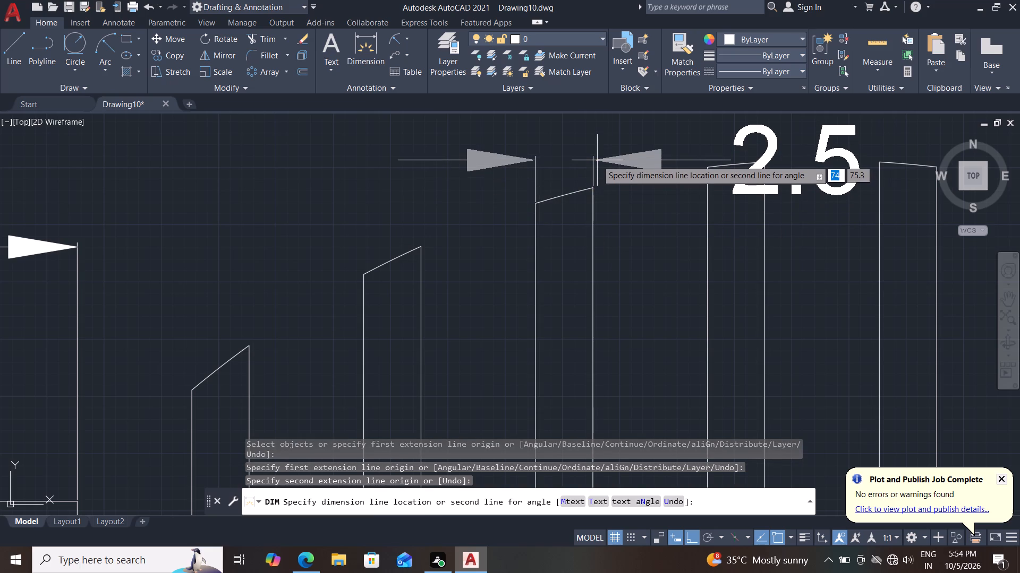
pyautogui.scroll(-3, 597, 160)
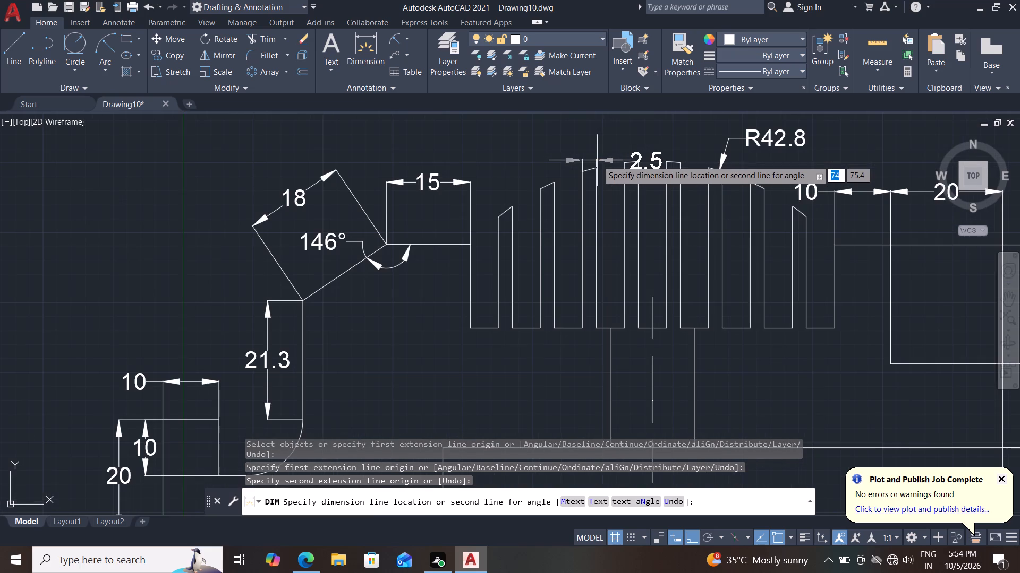
pyautogui.click(599, 151)
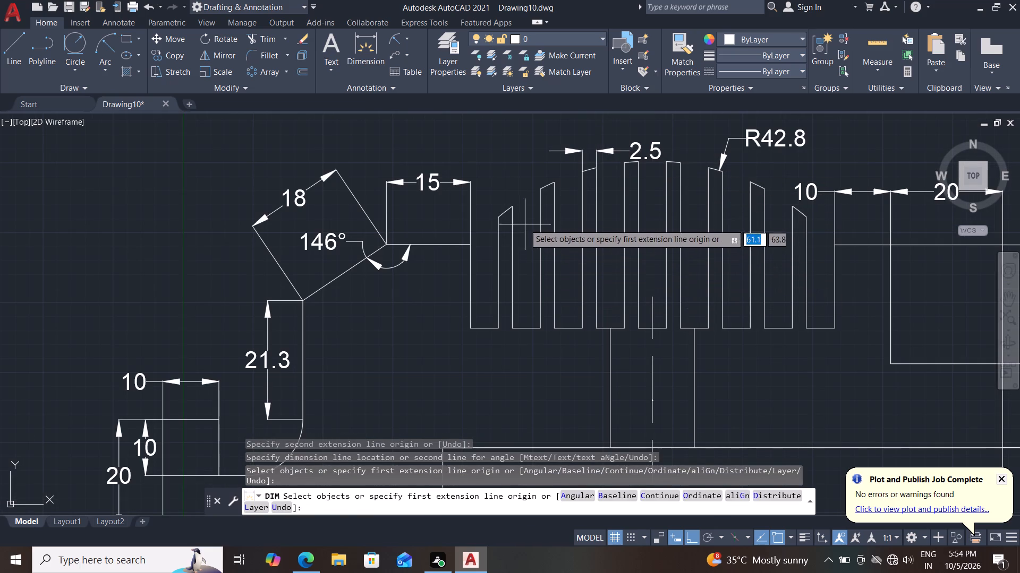
# Dimension the gap between the first and second fins from the left, placing the dimension above the first fin.
pyautogui.click(514, 206)
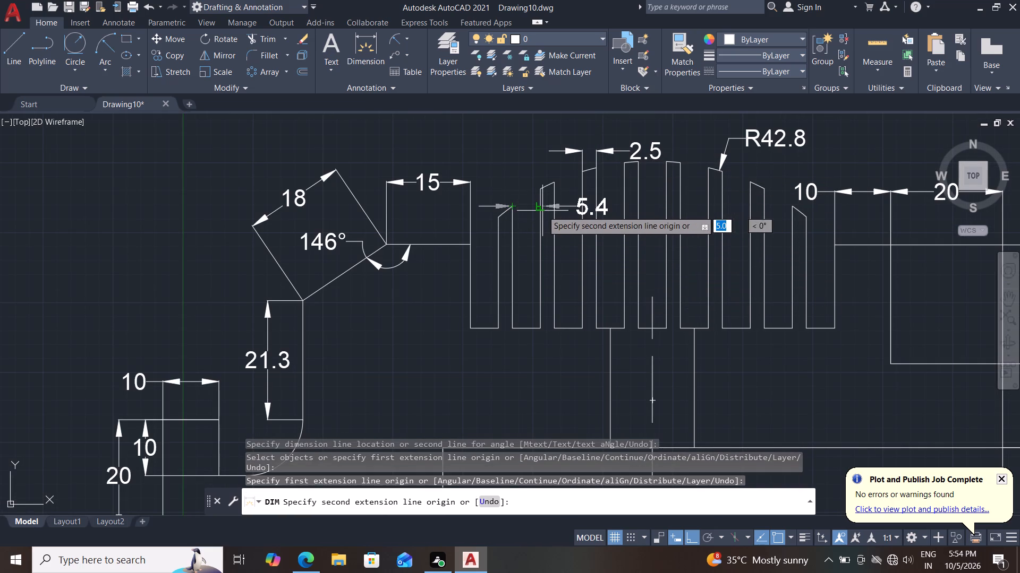
pyautogui.scroll(2, 543, 212)
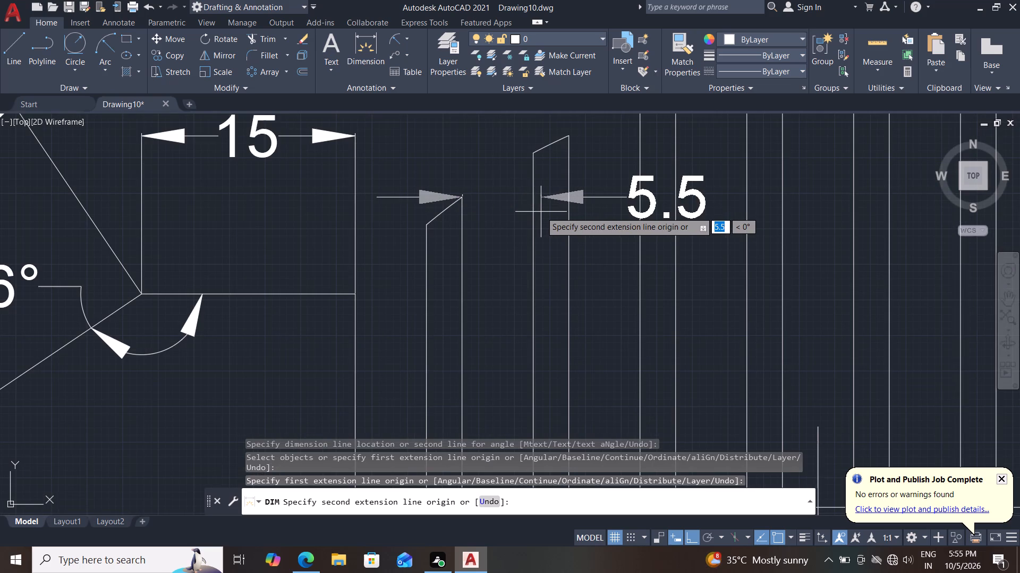
pyautogui.click(533, 204)
pyautogui.scroll(-2, 518, 153)
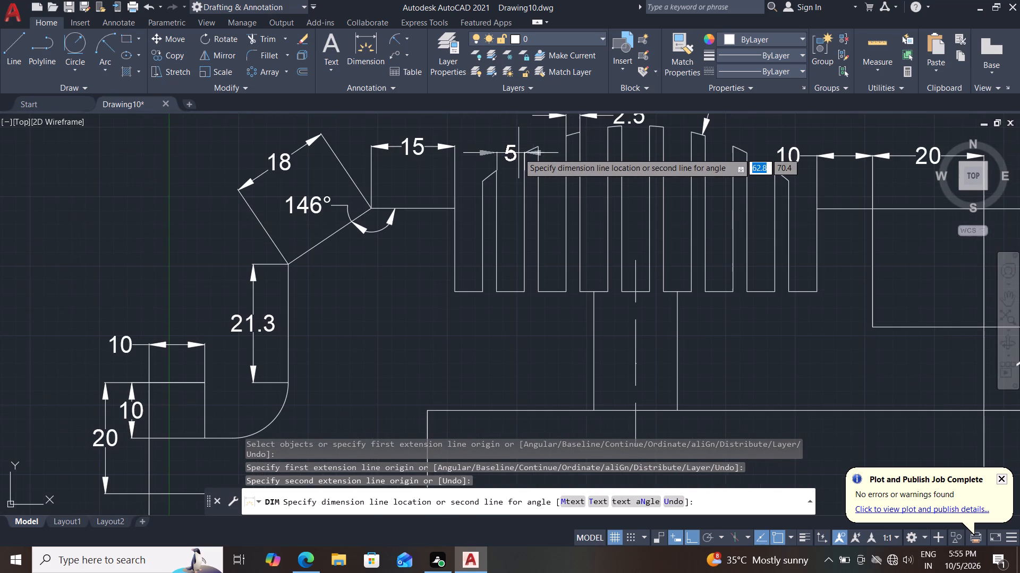
pyautogui.click(517, 133)
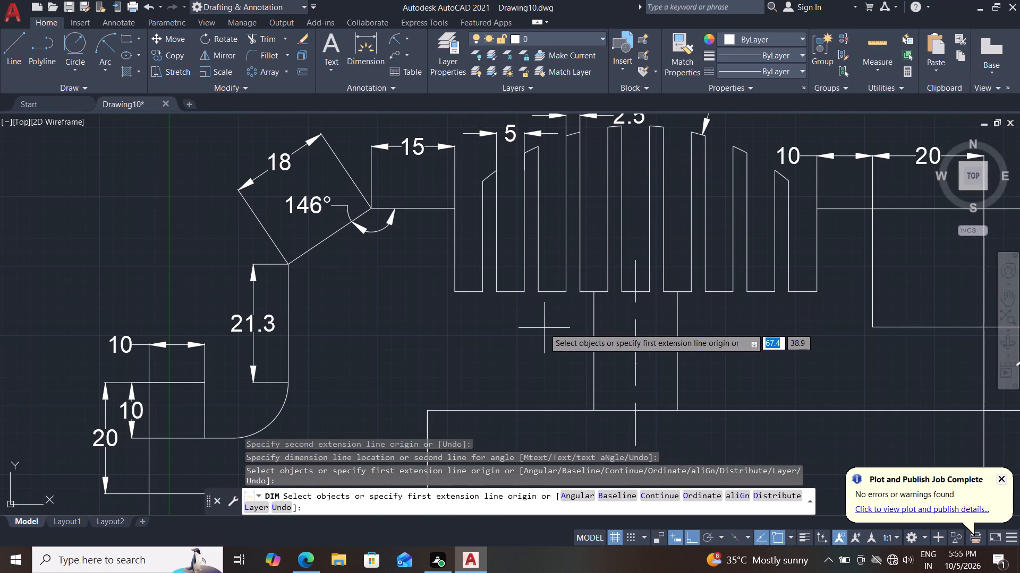
pyautogui.press('Escape')
pyautogui.press('Escape')
pyautogui.press('Escape')
pyautogui.press('Escape')
pyautogui.press('Escape')
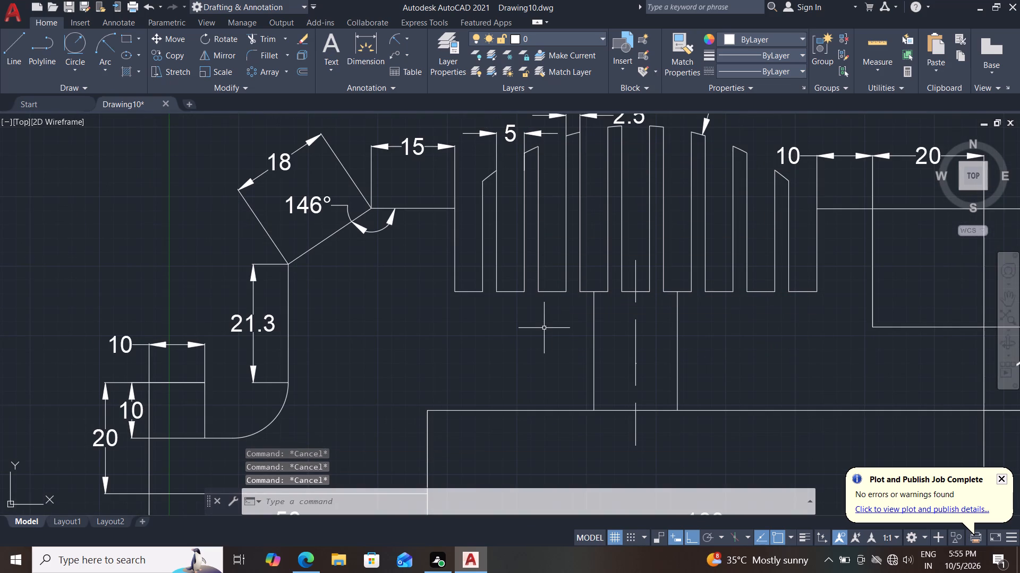
# Move the entire profile with all its dimensions diagonally up and to the right, clear of the origin, with Ortho off.
pyautogui.scroll(-2, 545, 328)
pyautogui.moveTo(486, 358); pyautogui.dragTo(491, 300, button='middle')
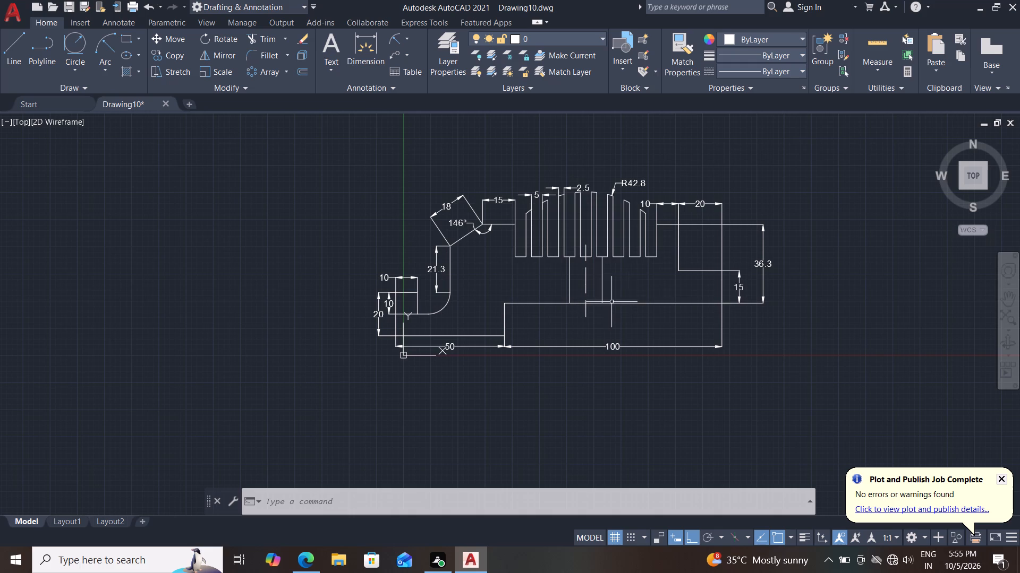
pyautogui.click(805, 179)
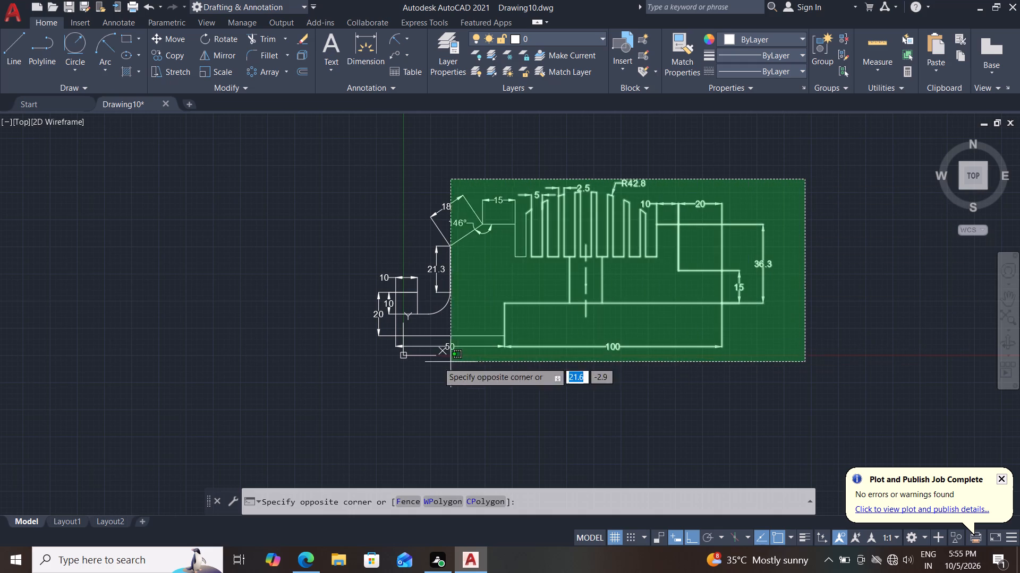
pyautogui.click(306, 359)
pyautogui.press('m')
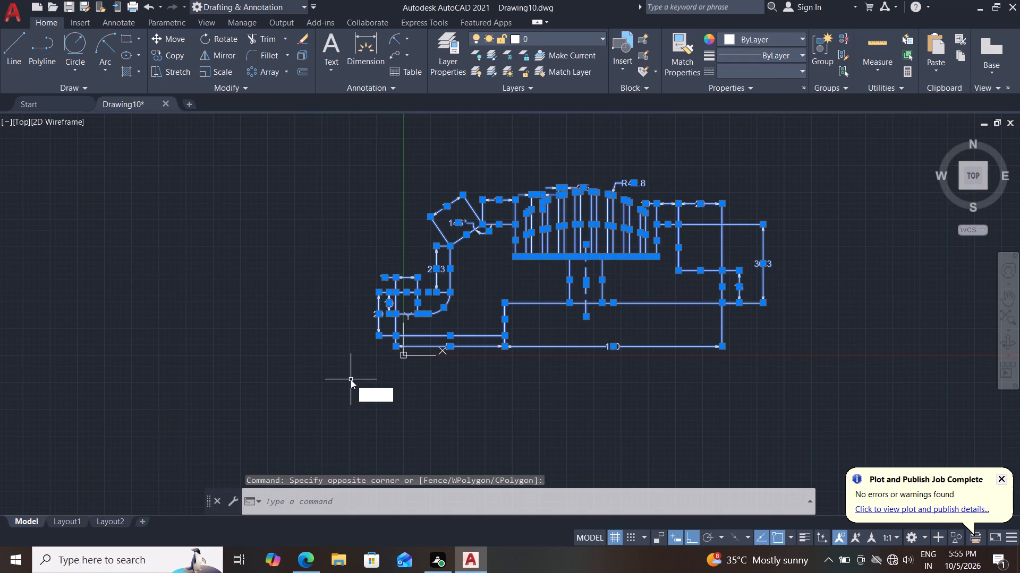
pyautogui.press('Return')
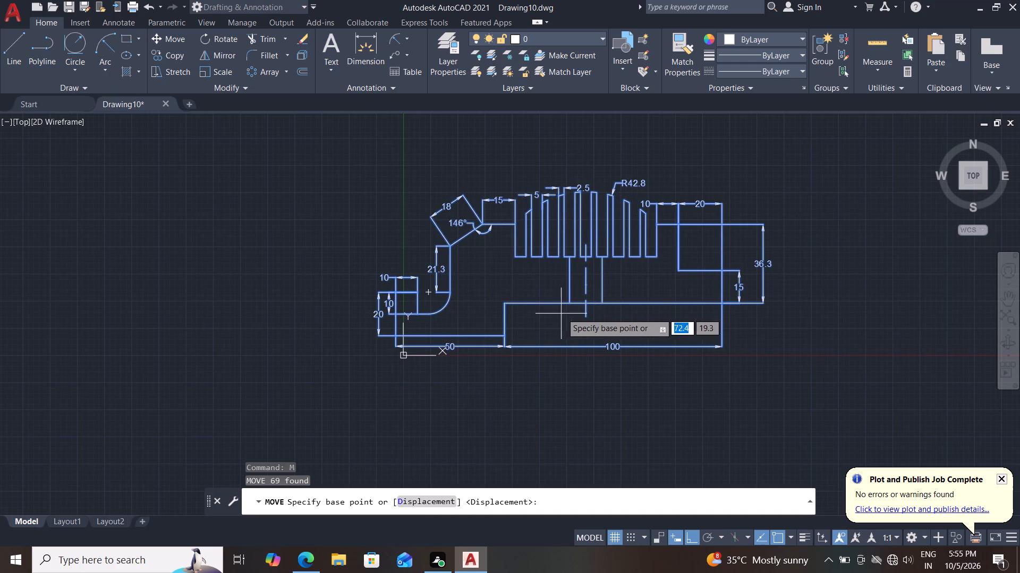
pyautogui.click(581, 286)
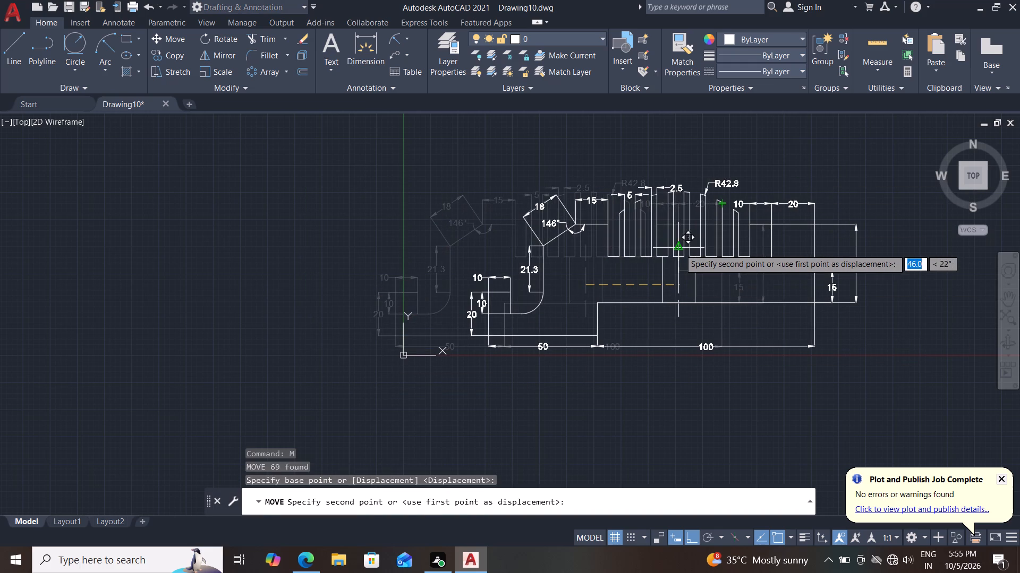
pyautogui.press('F8')
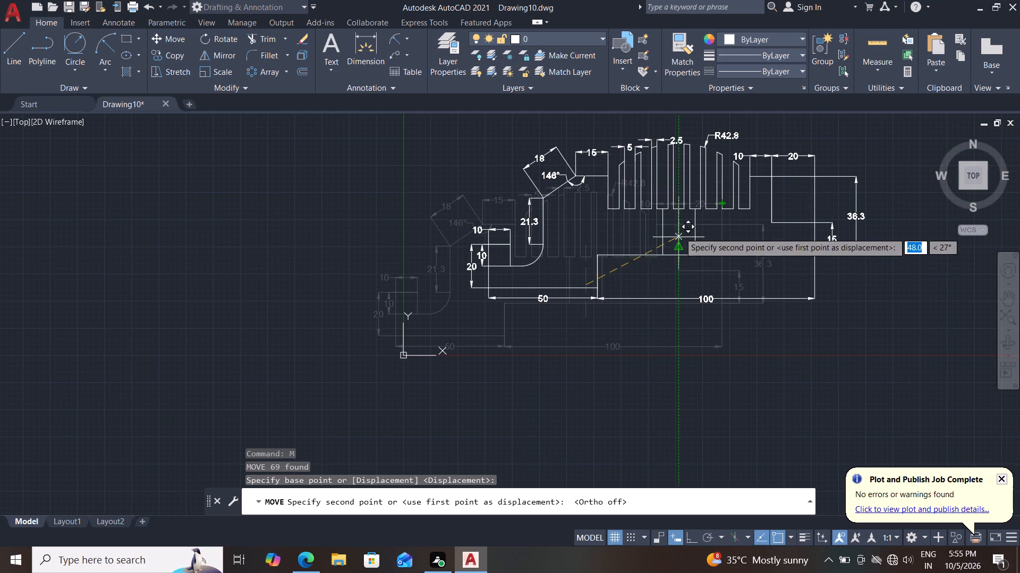
pyautogui.click(678, 229)
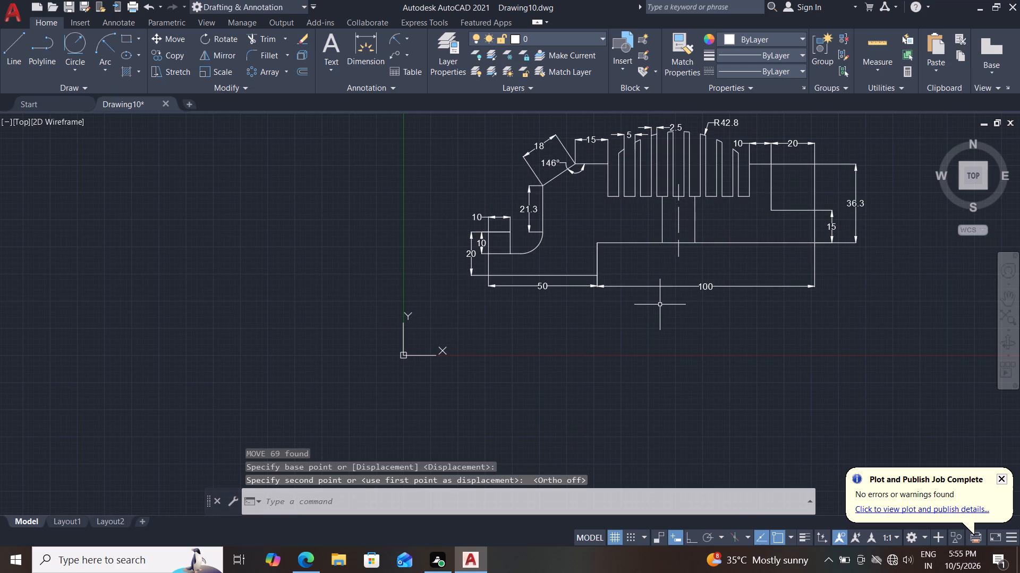
# Set the 36.3 height dimension's color to Green and its transparency to 30.
pyautogui.moveTo(641, 333); pyautogui.dragTo(594, 386, button='middle')
pyautogui.scroll(2, 669, 316)
pyautogui.scroll(-1, 669, 316)
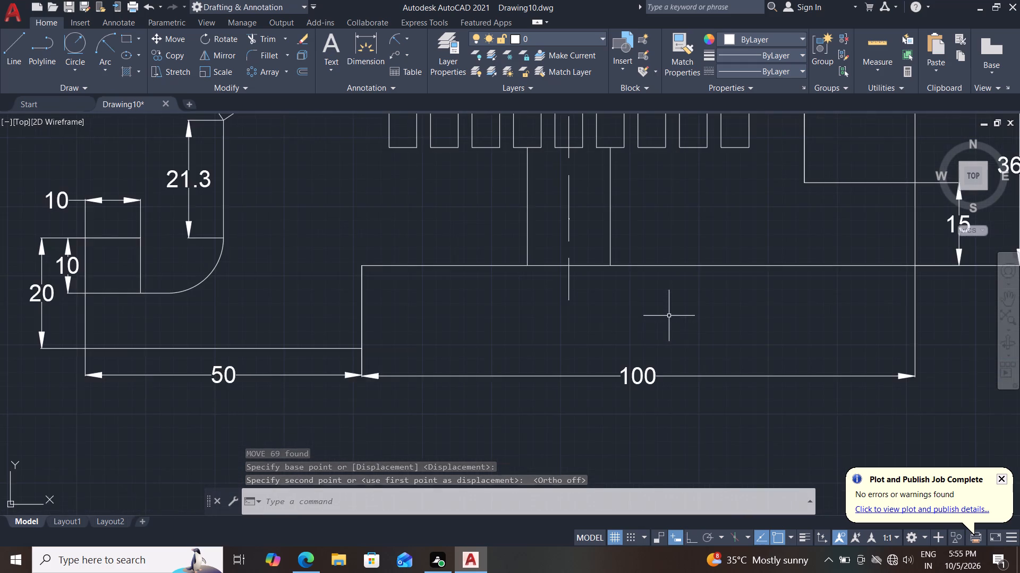
pyautogui.scroll(-1, 669, 316)
pyautogui.scroll(1, 669, 316)
pyautogui.moveTo(666, 317); pyautogui.dragTo(617, 364, button='middle')
pyautogui.click(864, 236)
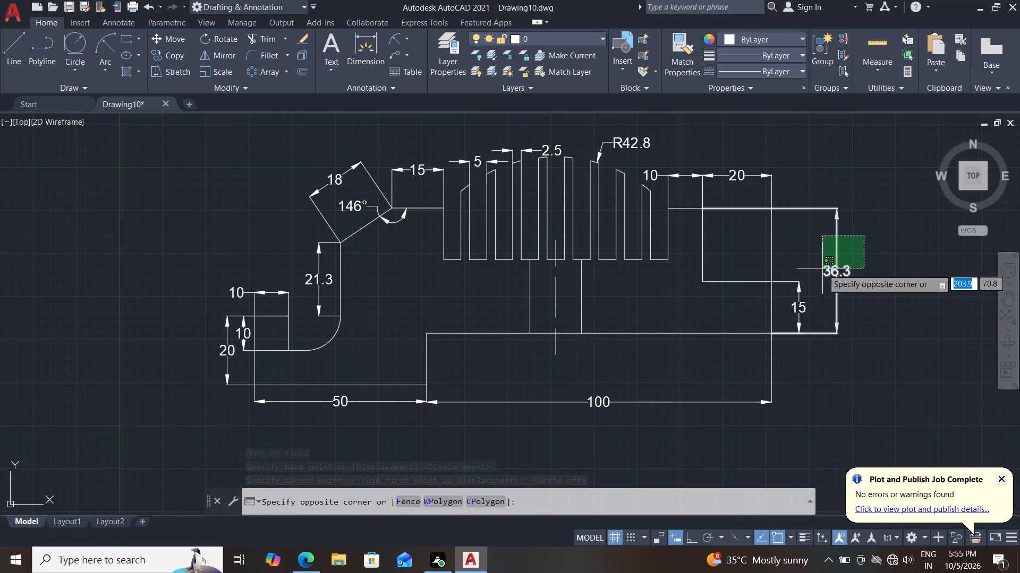
pyautogui.click(822, 272)
pyautogui.press('p')
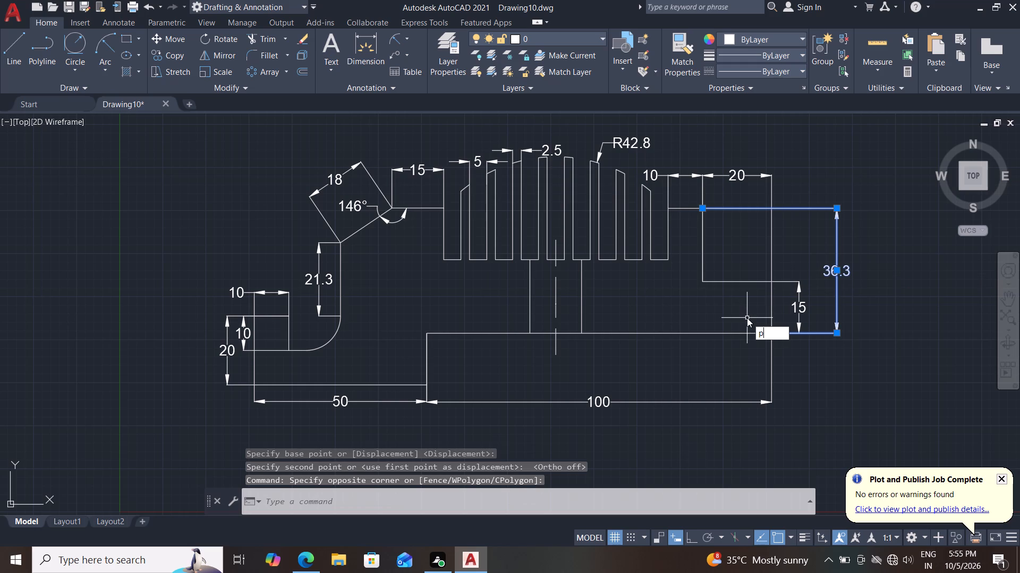
pyautogui.press('r')
pyautogui.press('Return')
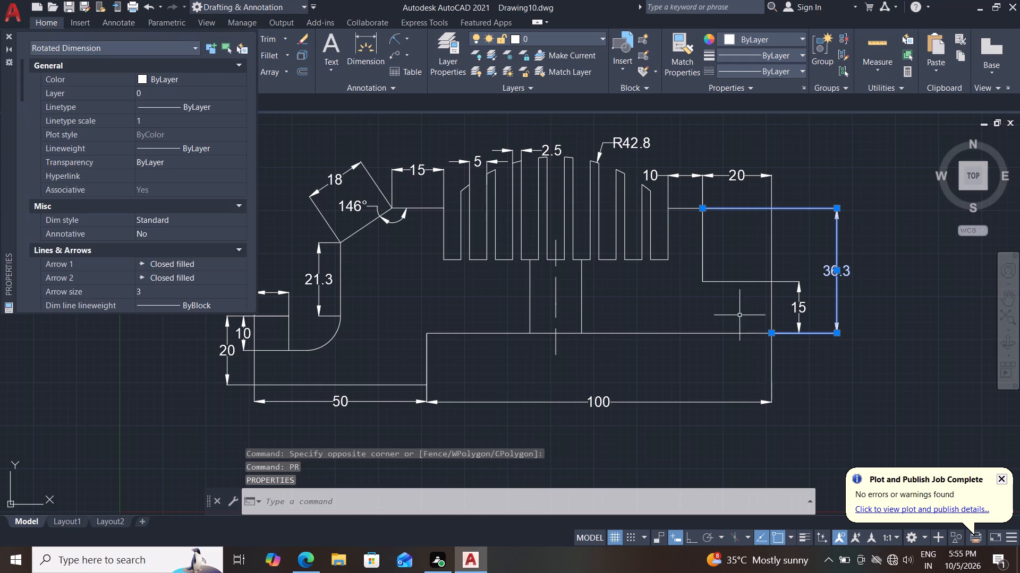
pyautogui.scroll(-2, 621, 362)
pyautogui.doubleClick(172, 76)
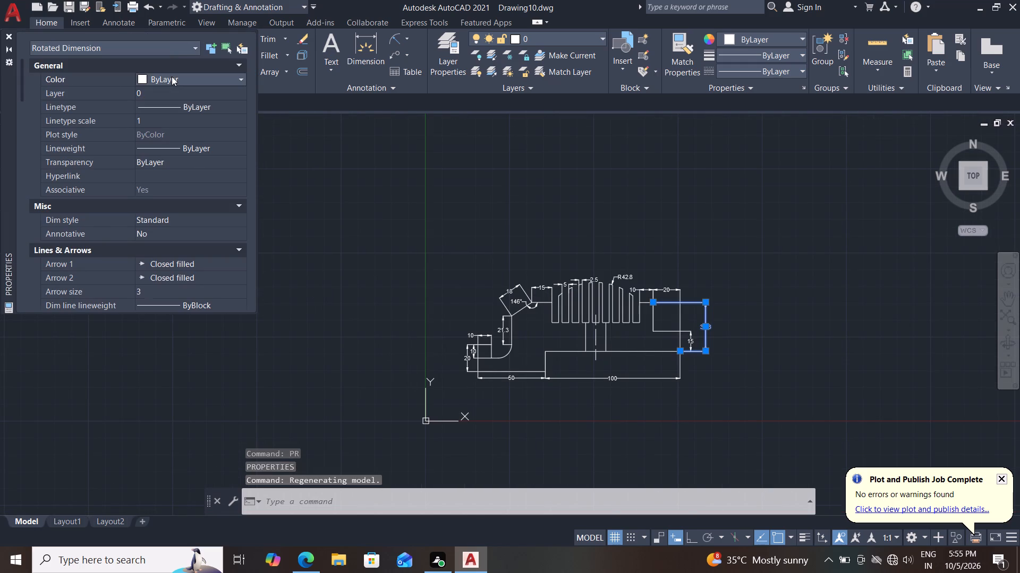
pyautogui.click(163, 136)
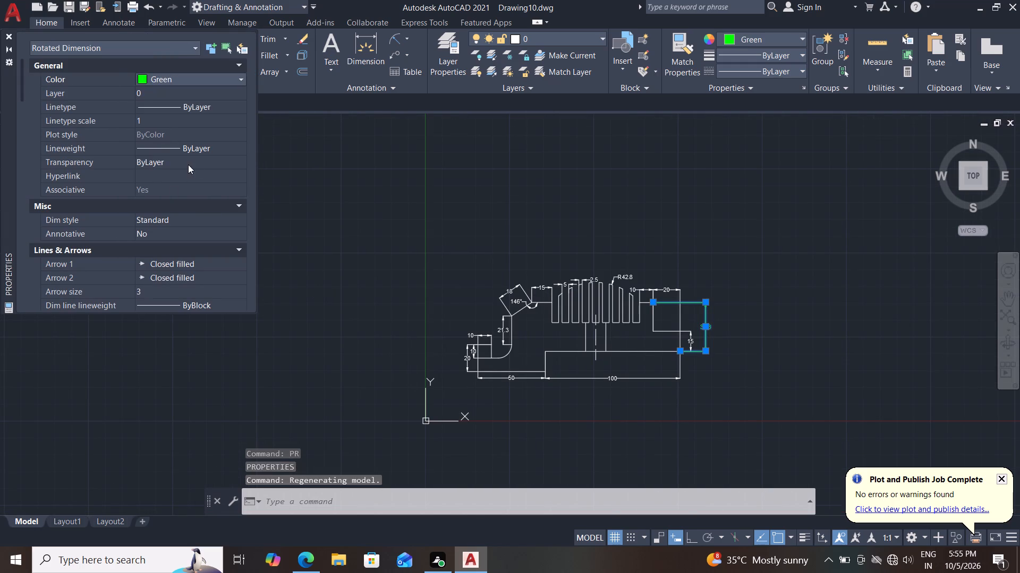
pyautogui.moveTo(174, 165); pyautogui.dragTo(75, 166)
pyautogui.write('30')
pyautogui.press('Return')
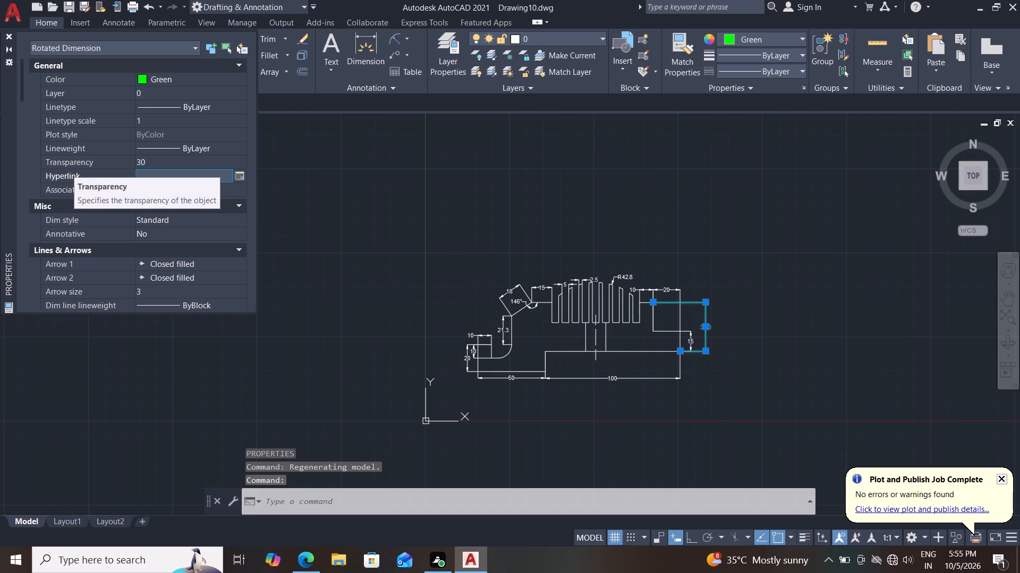
pyautogui.scroll(2, 529, 325)
pyautogui.moveTo(543, 364); pyautogui.dragTo(532, 342, button='middle')
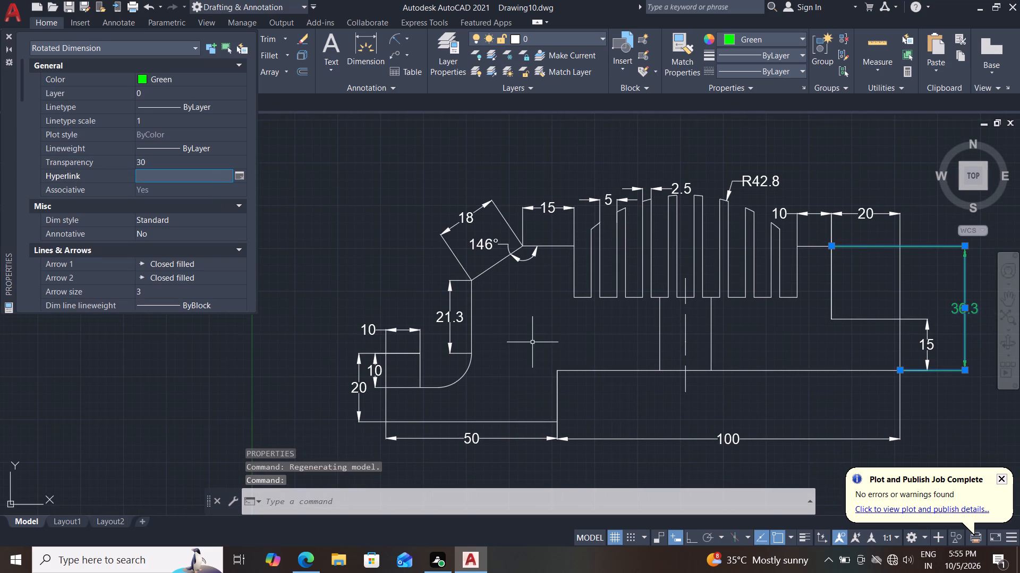
pyautogui.press('Escape')
pyautogui.press('Escape')
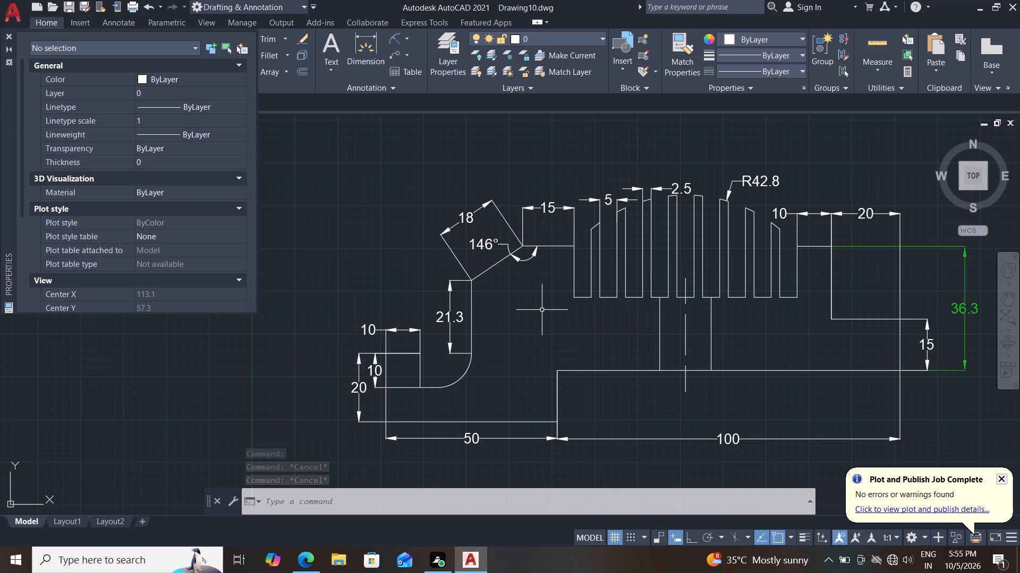
# Set the color of the 100 dimension below the profile to Green and its transparency to 30.
pyautogui.moveTo(551, 350); pyautogui.dragTo(423, 294, button='middle')
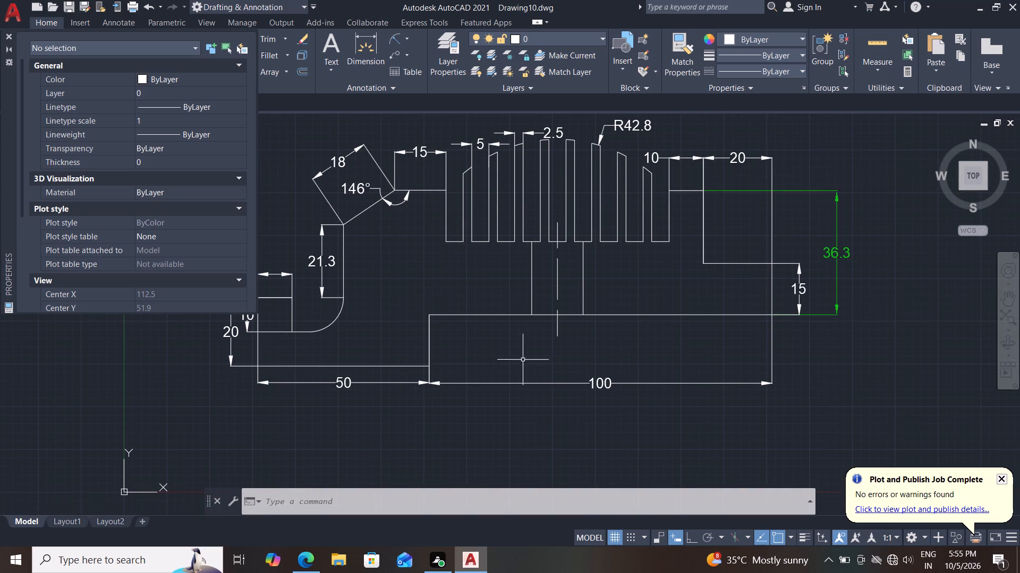
pyautogui.moveTo(565, 359); pyautogui.dragTo(549, 369)
pyautogui.click(507, 402)
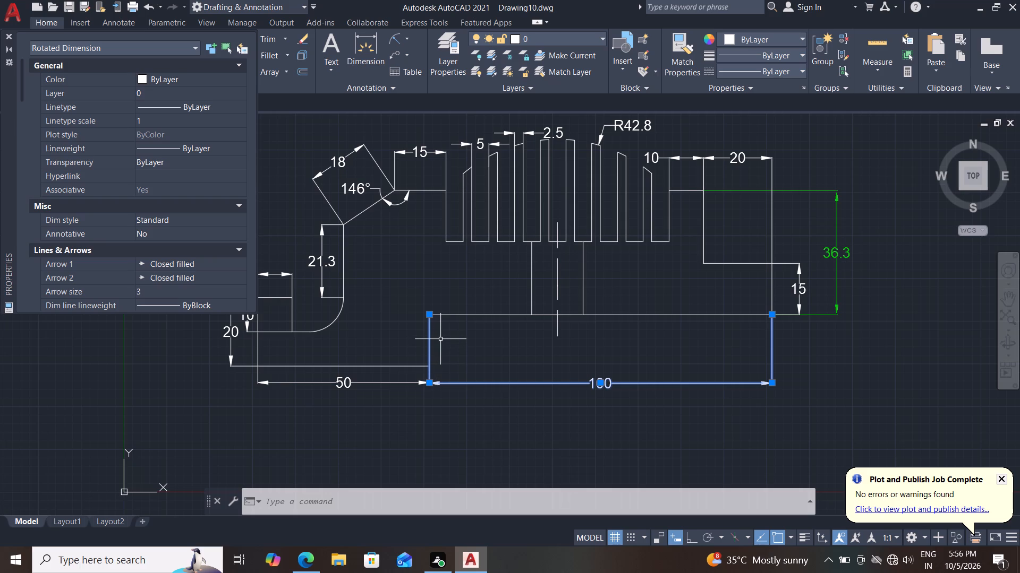
pyautogui.moveTo(492, 310); pyautogui.dragTo(453, 310, button='middle')
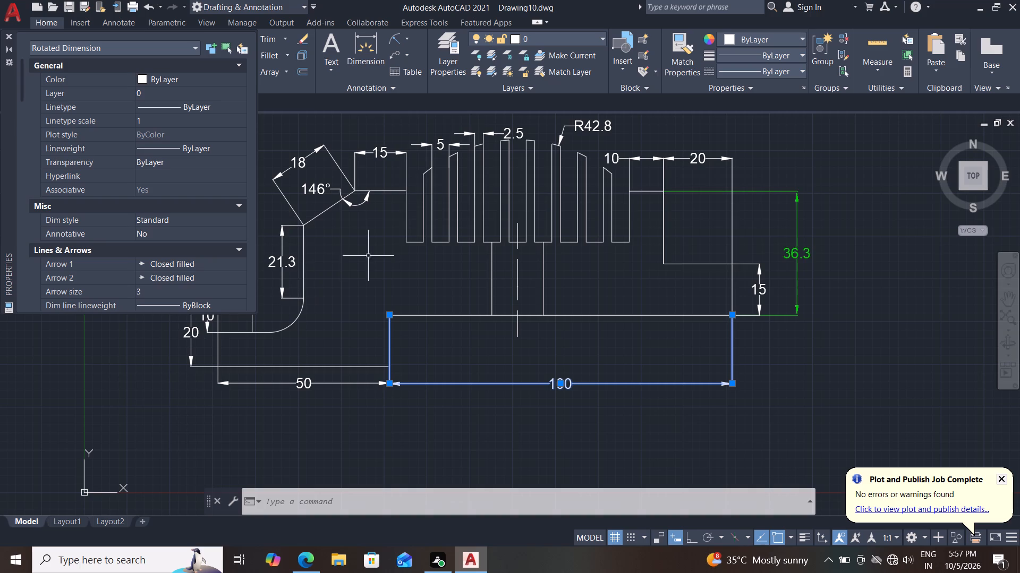
pyautogui.moveTo(380, 264); pyautogui.dragTo(364, 271, button='middle')
pyautogui.rightClick(365, 271)
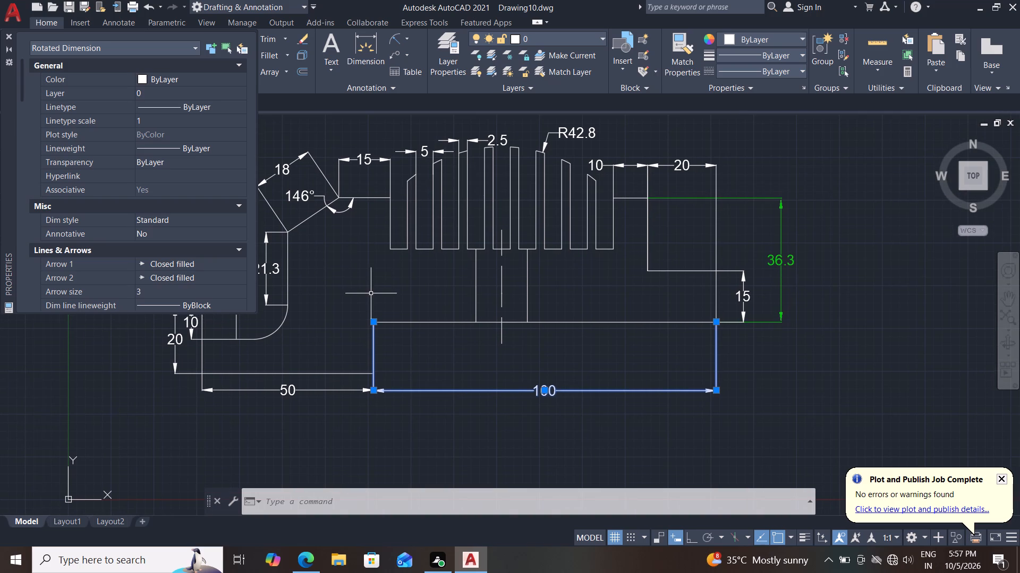
pyautogui.moveTo(406, 258); pyautogui.dragTo(351, 272, button='middle')
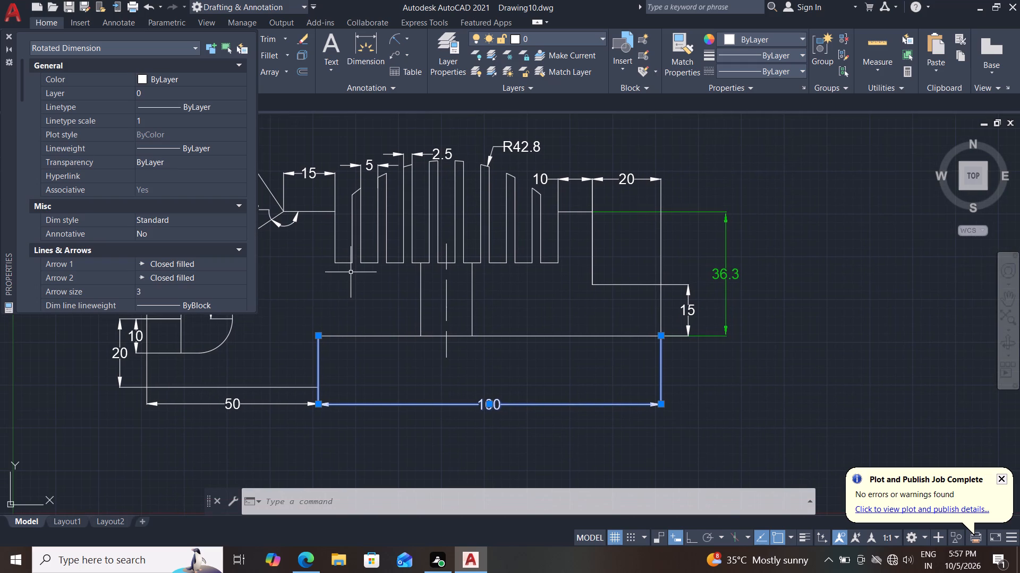
pyautogui.moveTo(398, 275); pyautogui.dragTo(398, 275, button='middle')
pyautogui.moveTo(398, 275); pyautogui.dragTo(363, 297, button='middle')
pyautogui.doubleClick(214, 85)
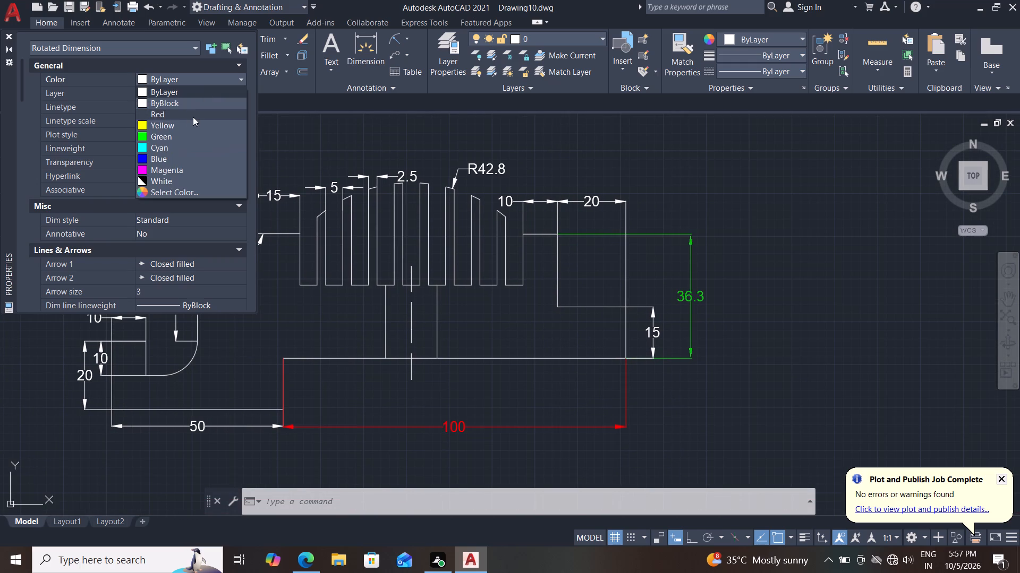
pyautogui.click(161, 138)
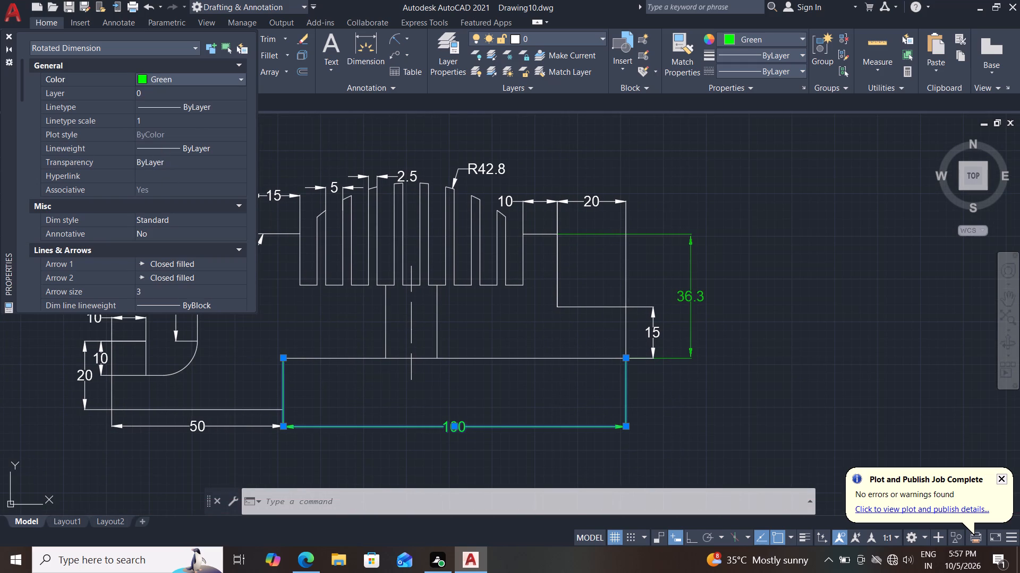
pyautogui.moveTo(176, 162); pyautogui.dragTo(81, 162)
pyautogui.write('30')
pyautogui.press('Return')
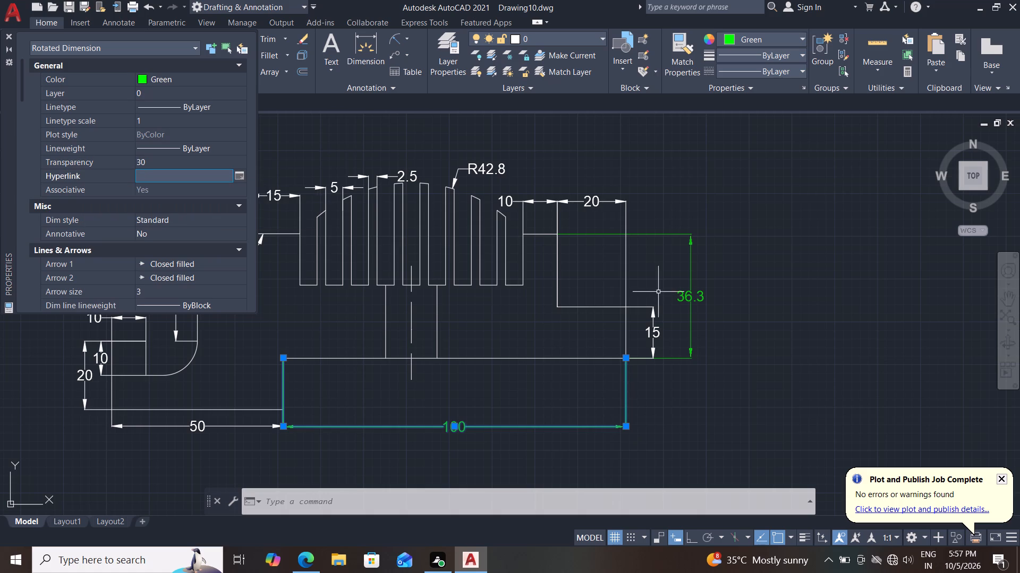
pyautogui.press('Escape')
pyautogui.press('Escape')
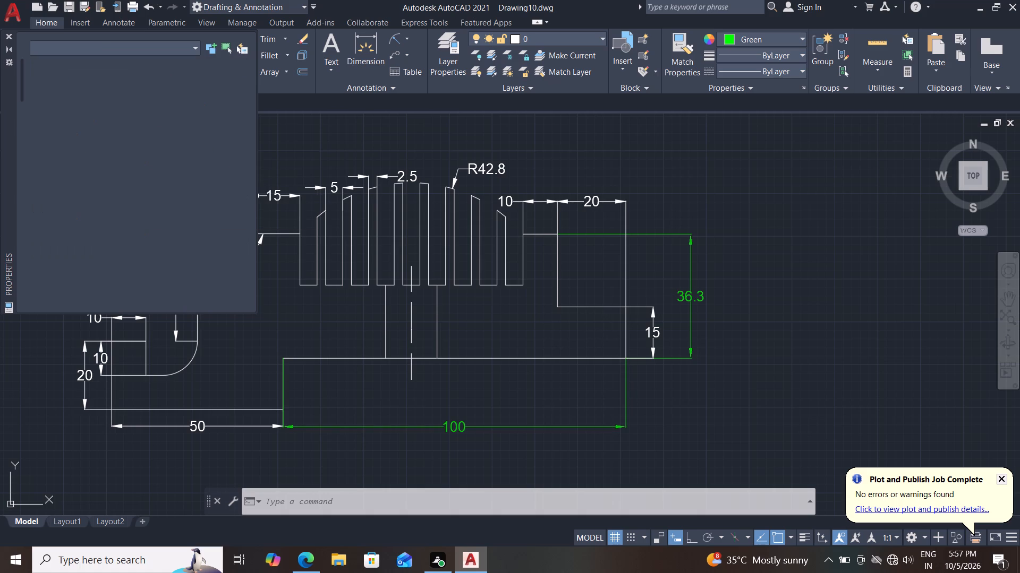
# Set the color of the horizontal 20 dimension above the profile's right-hand step to Green and its transparency to 30.
pyautogui.moveTo(314, 324); pyautogui.dragTo(366, 311, button='middle')
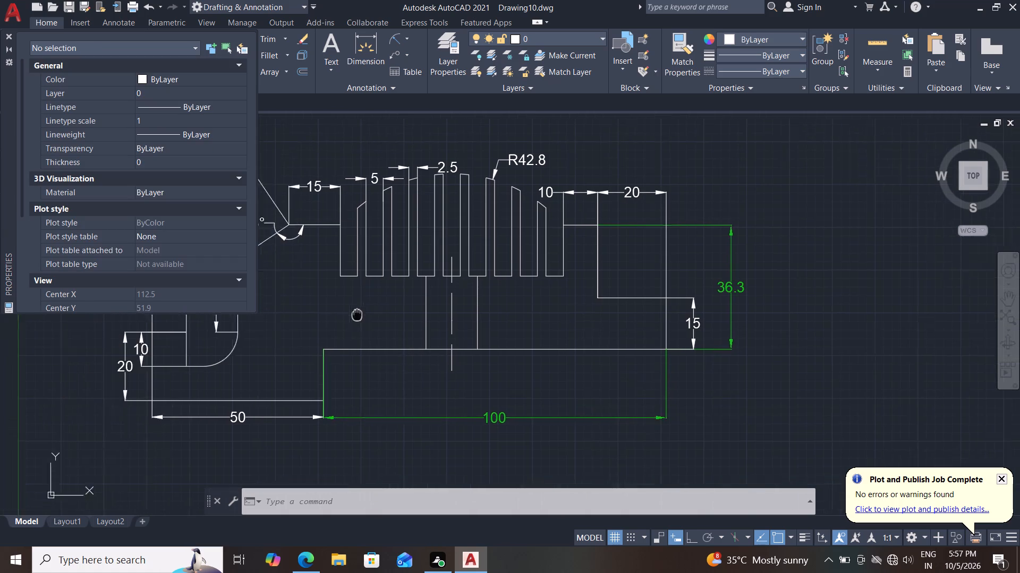
pyautogui.moveTo(366, 311); pyautogui.dragTo(373, 308, button='middle')
pyautogui.moveTo(313, 363); pyautogui.dragTo(362, 316, button='middle')
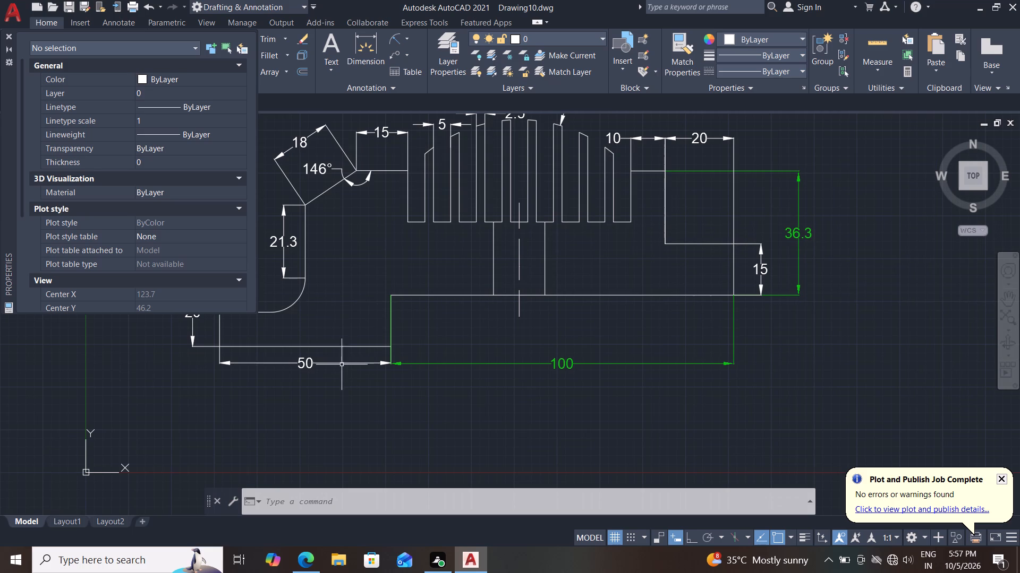
pyautogui.moveTo(386, 305); pyautogui.dragTo(405, 292, button='middle')
pyautogui.scroll(1, 405, 292)
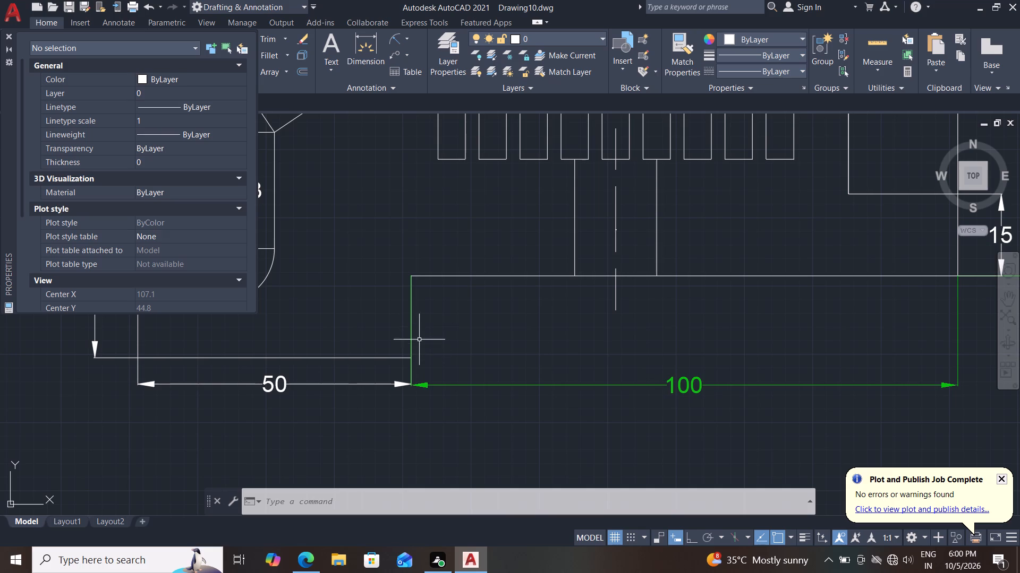
pyautogui.scroll(-2, 440, 400)
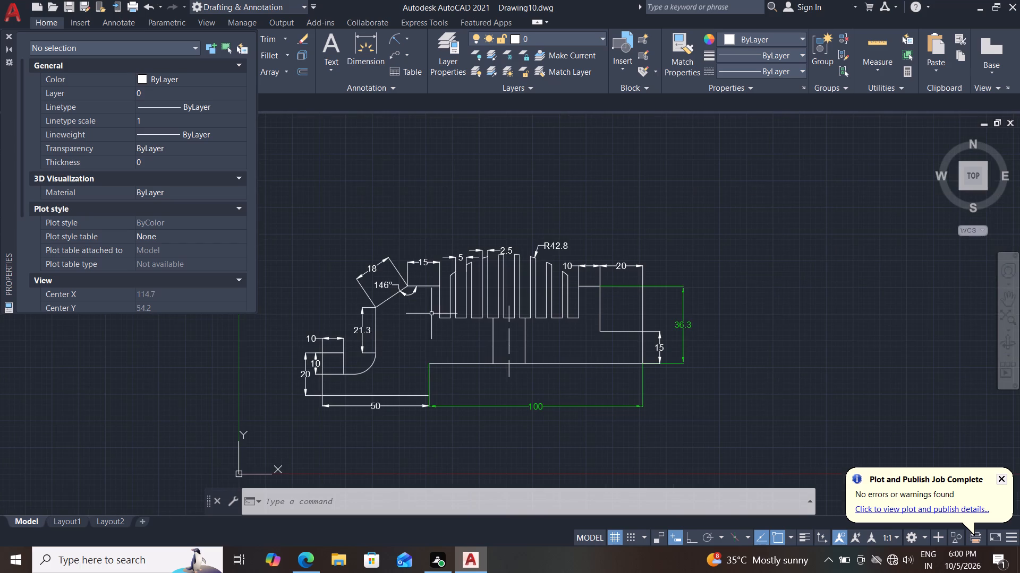
pyautogui.scroll(1, 592, 320)
pyautogui.scroll(-1, 625, 318)
pyautogui.scroll(2, 660, 289)
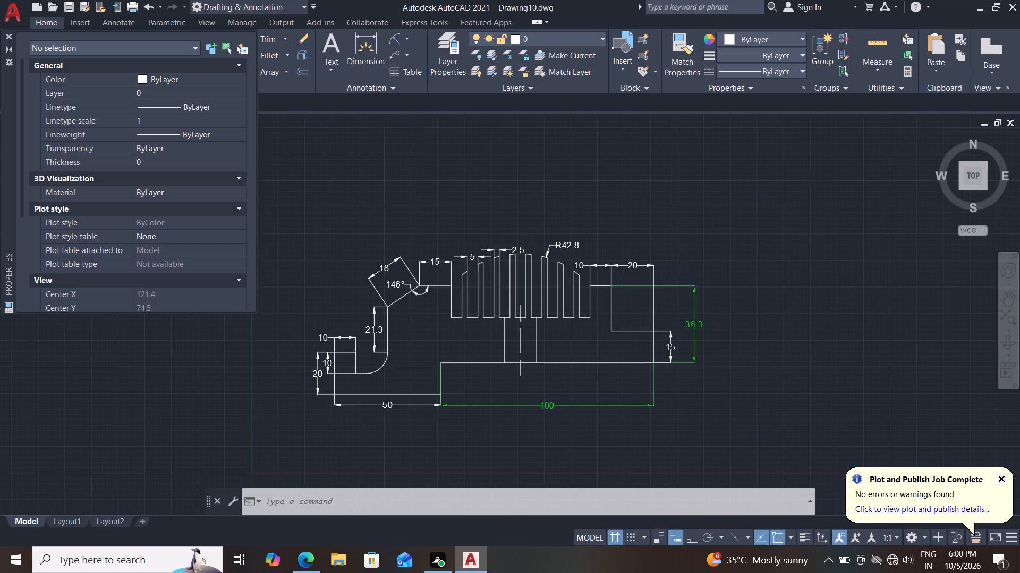
pyautogui.moveTo(658, 236); pyautogui.dragTo(636, 239)
pyautogui.click(608, 245)
pyautogui.moveTo(530, 352); pyautogui.dragTo(544, 335, button='middle')
pyautogui.moveTo(471, 361); pyautogui.dragTo(498, 331, button='middle')
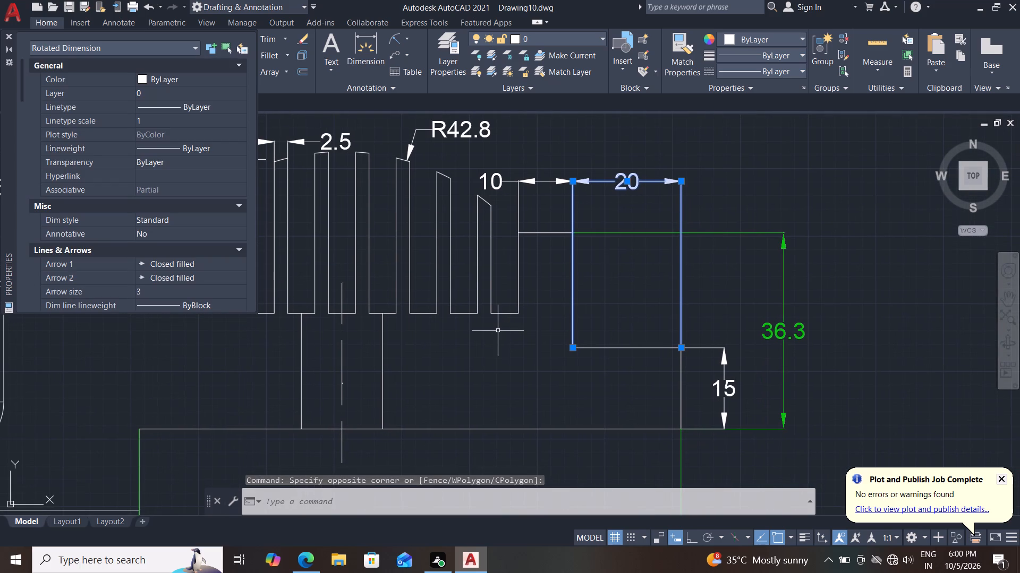
pyautogui.moveTo(387, 371); pyautogui.dragTo(453, 337, button='middle')
pyautogui.scroll(-1, 399, 380)
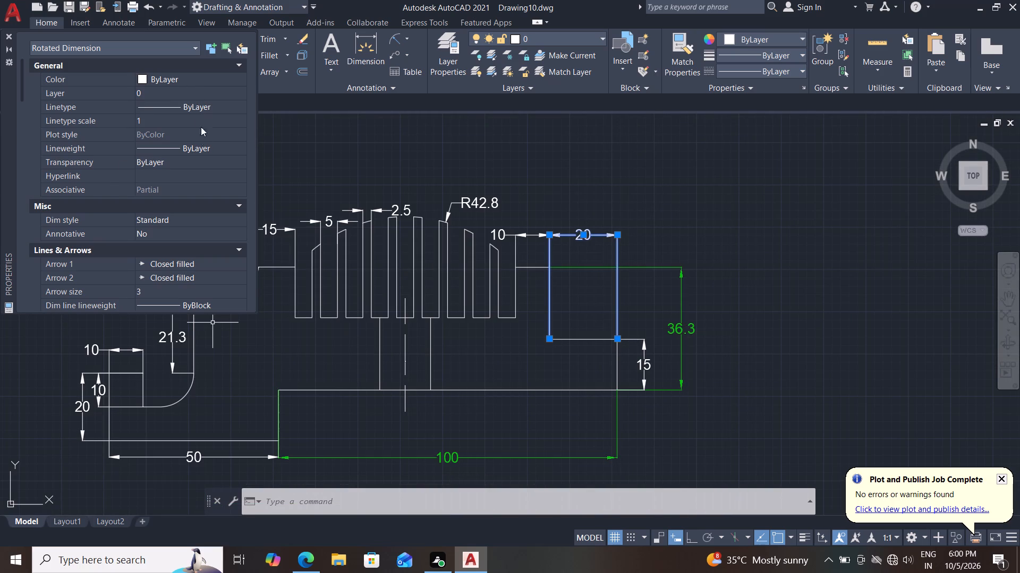
pyautogui.doubleClick(182, 76)
pyautogui.click(160, 132)
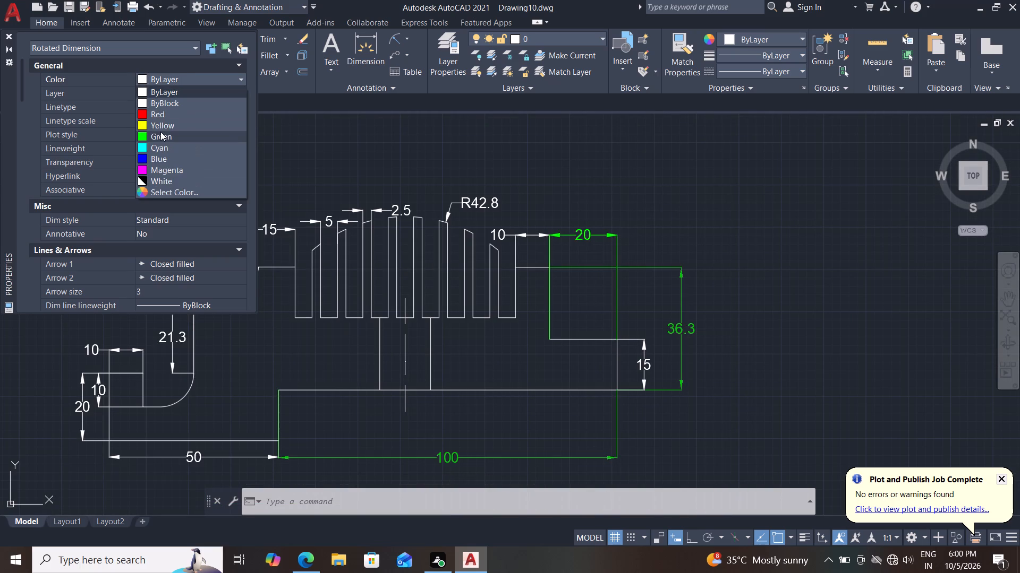
pyautogui.moveTo(172, 161); pyautogui.dragTo(63, 158)
pyautogui.write('30')
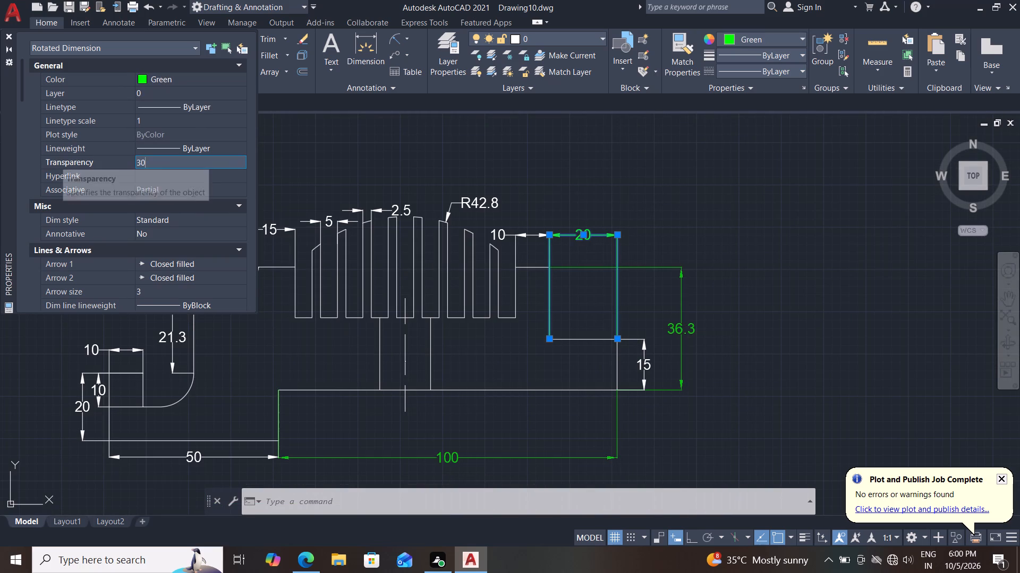
pyautogui.press('Return')
pyautogui.press('Escape')
pyautogui.press('Escape')
pyautogui.press('Escape')
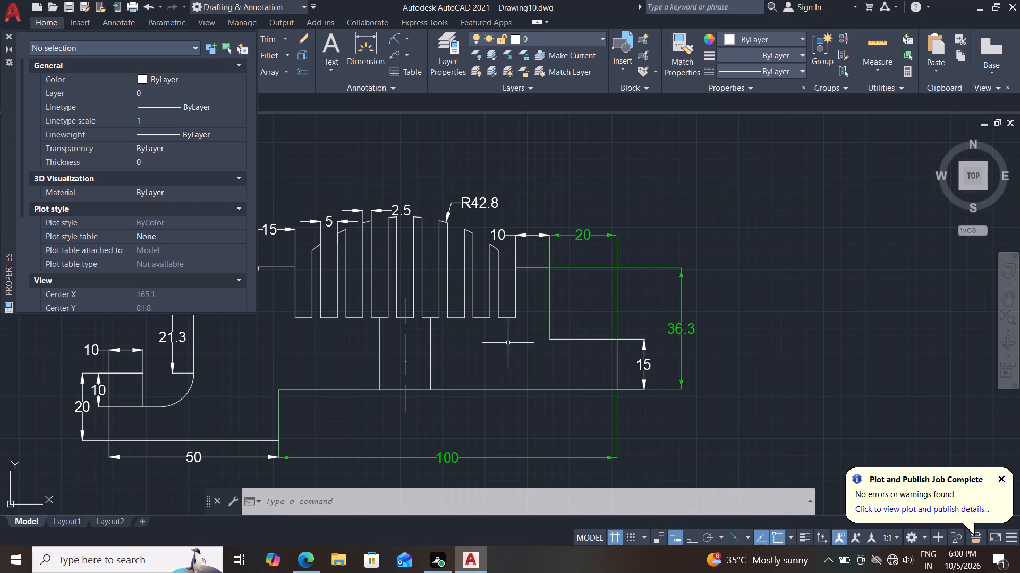
# Set the color of the 50 dimension below the profile's left base to Green and its transparency to 30.
pyautogui.moveTo(511, 343); pyautogui.dragTo(553, 327, button='middle')
pyautogui.moveTo(355, 387); pyautogui.dragTo(413, 372, button='middle')
pyautogui.moveTo(337, 421); pyautogui.dragTo(304, 434)
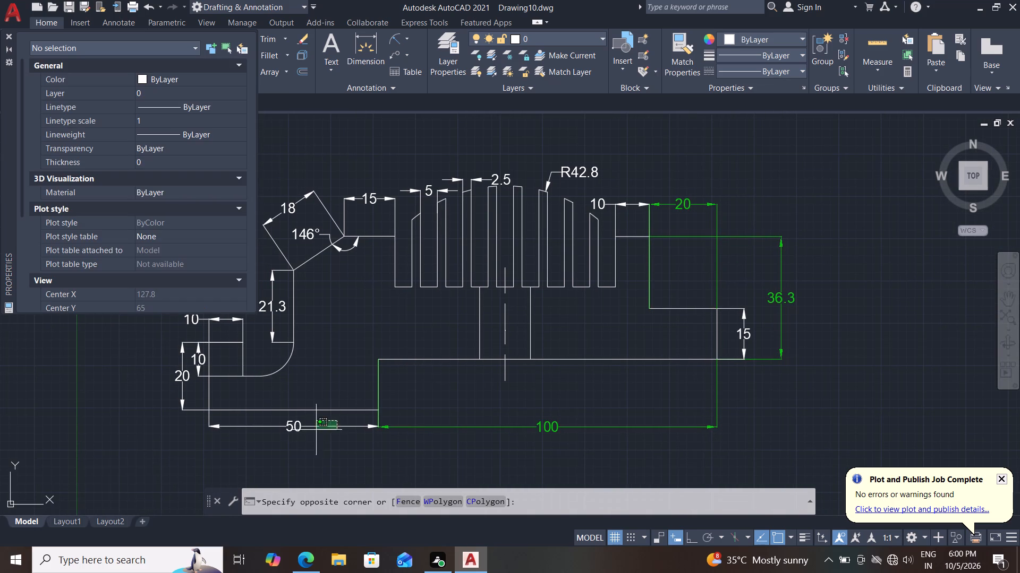
pyautogui.moveTo(304, 434); pyautogui.dragTo(310, 432)
pyautogui.click(250, 455)
pyautogui.moveTo(359, 388); pyautogui.dragTo(392, 369, button='middle')
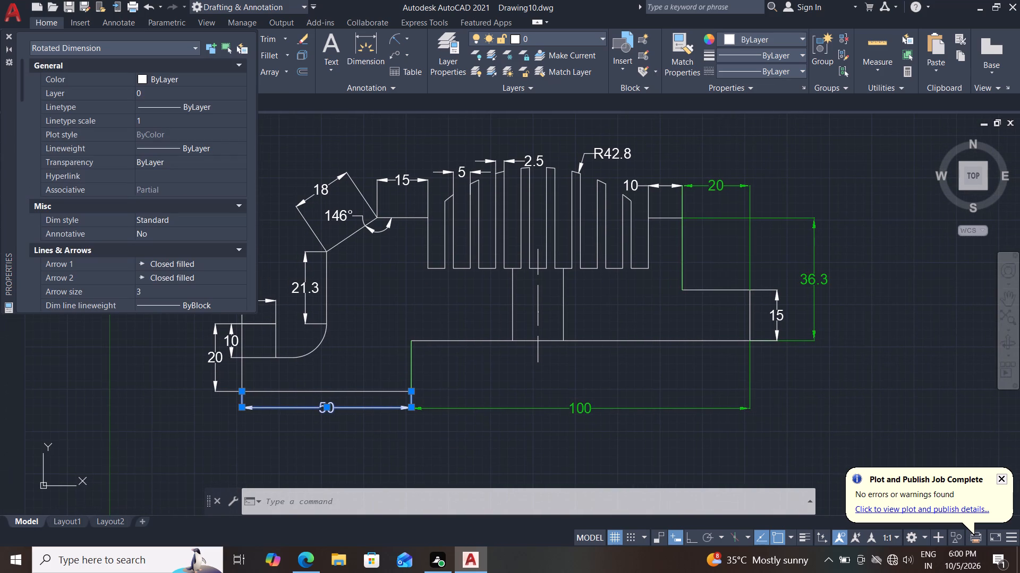
pyautogui.moveTo(407, 392); pyautogui.dragTo(423, 396, button='middle')
pyautogui.click(180, 65)
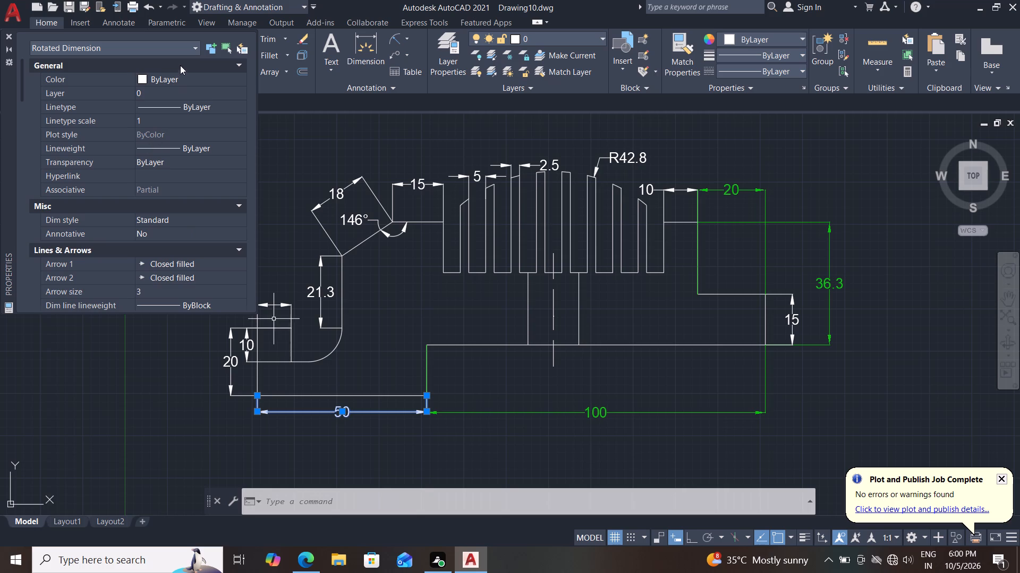
pyautogui.doubleClick(168, 82)
pyautogui.click(159, 134)
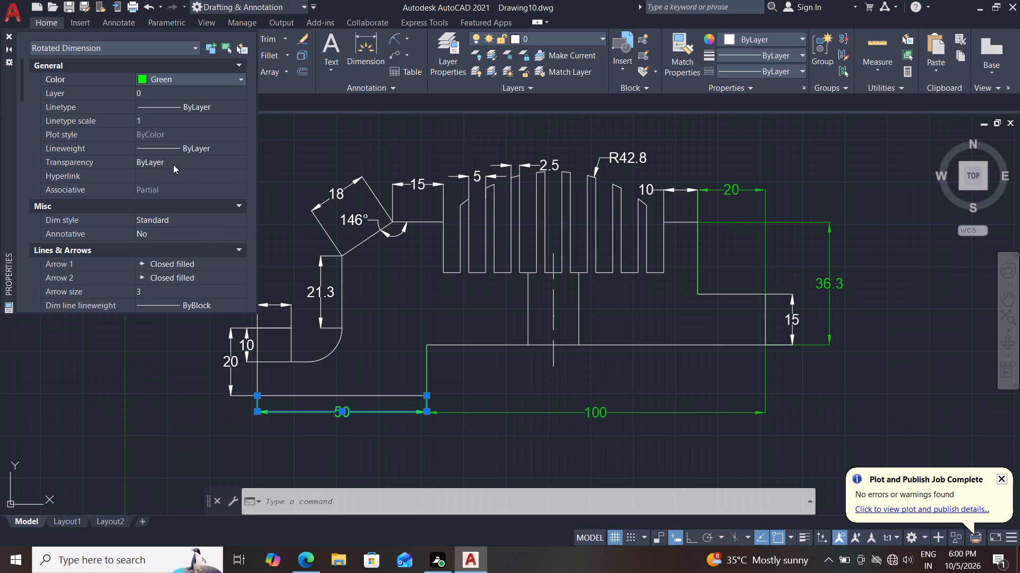
pyautogui.moveTo(174, 163); pyautogui.dragTo(105, 160)
pyautogui.write('30')
pyautogui.press('Return')
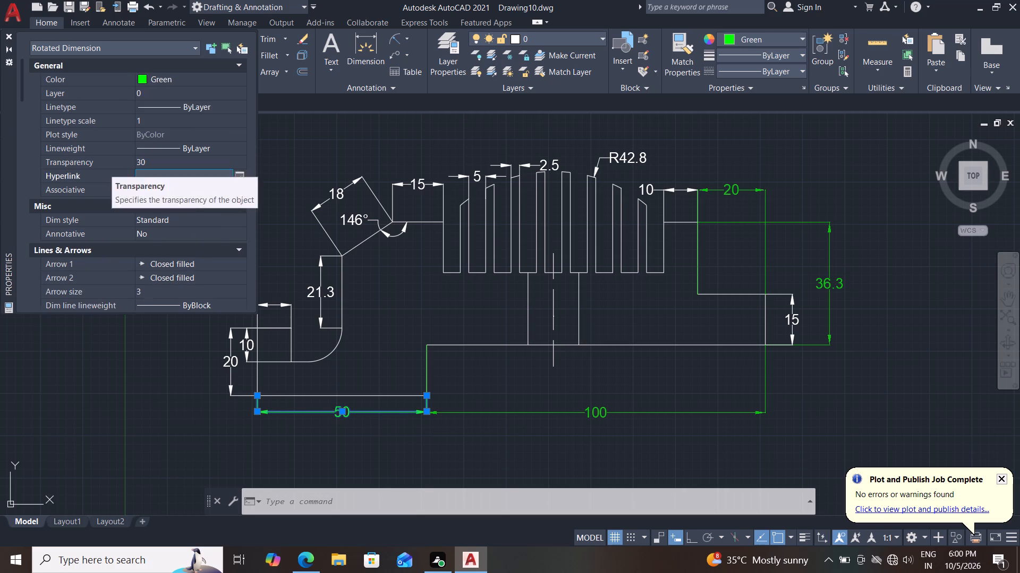
pyautogui.press('Escape')
pyautogui.press('Escape')
pyautogui.press('Escape')
# Set the color of the vertical 20 dimension at the profile's left end to Green and its transparency to 30.
pyautogui.moveTo(356, 410); pyautogui.dragTo(391, 358, button='middle')
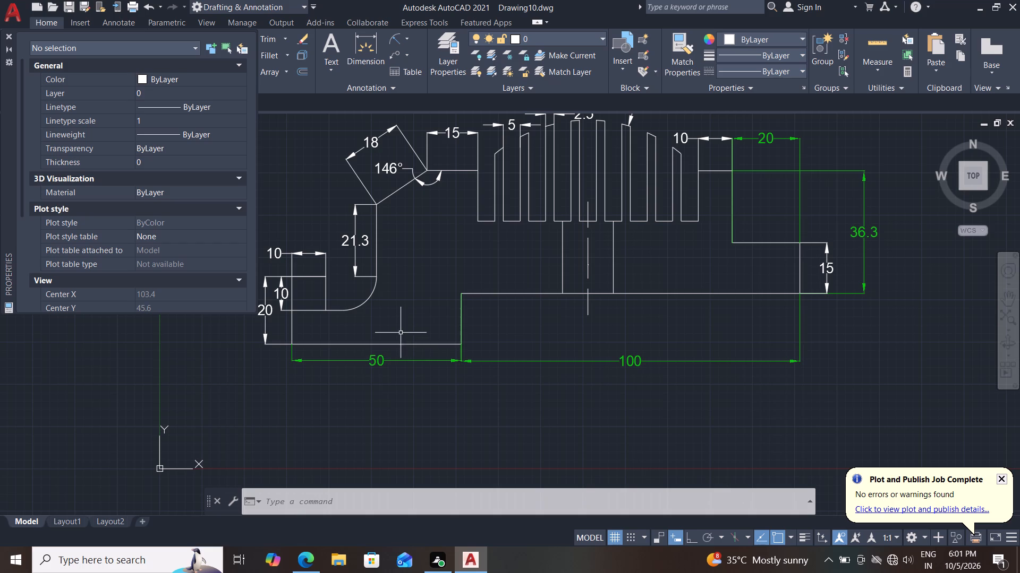
pyautogui.moveTo(418, 293); pyautogui.dragTo(454, 328, button='middle')
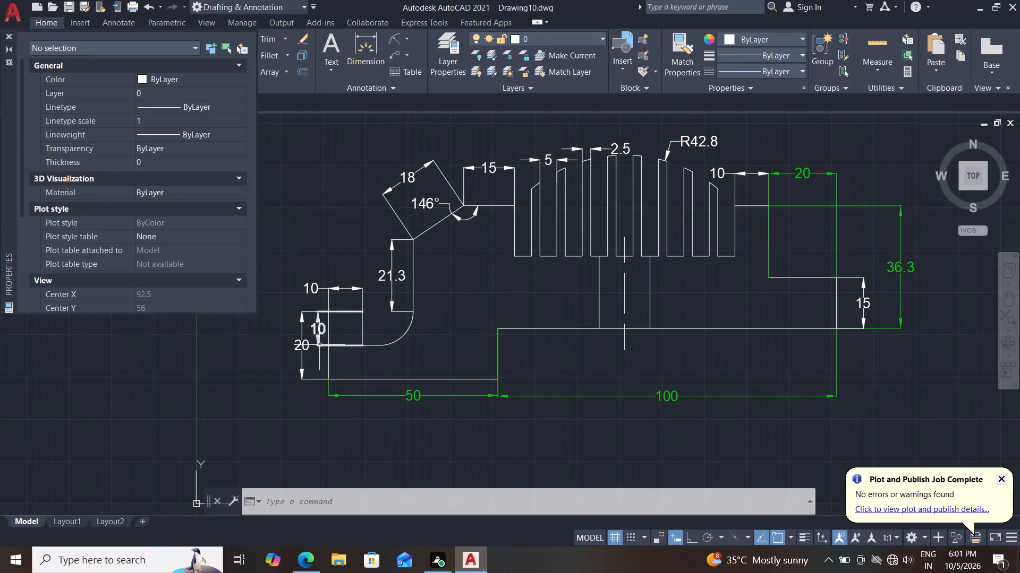
pyautogui.click(301, 348)
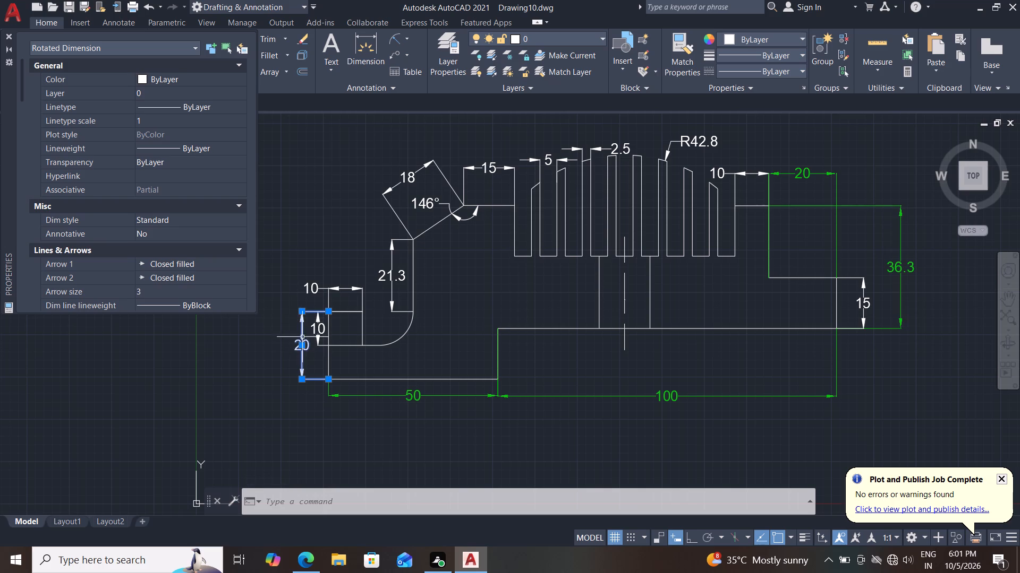
pyautogui.doubleClick(205, 76)
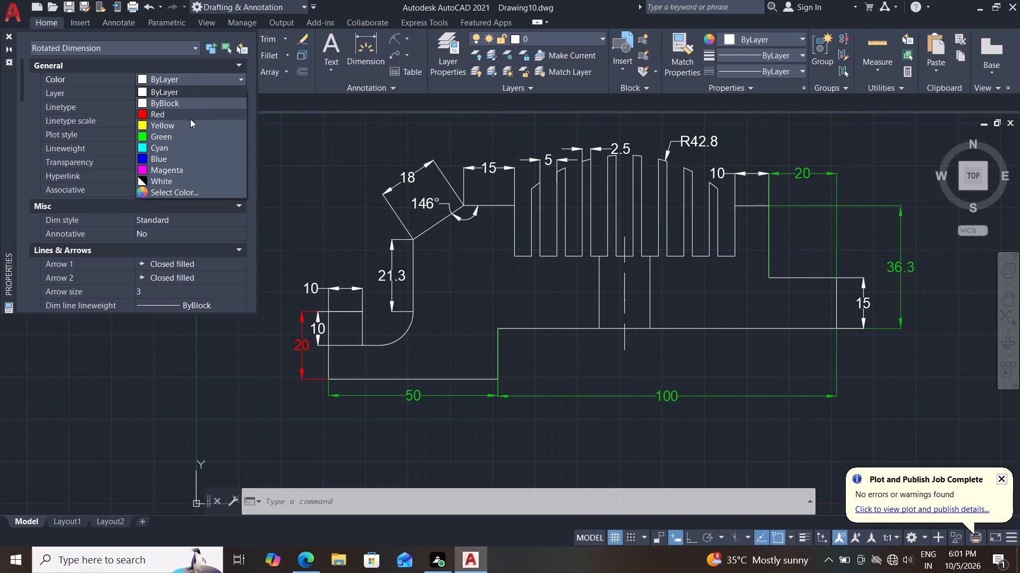
pyautogui.click(180, 133)
pyautogui.moveTo(170, 165); pyautogui.dragTo(66, 172)
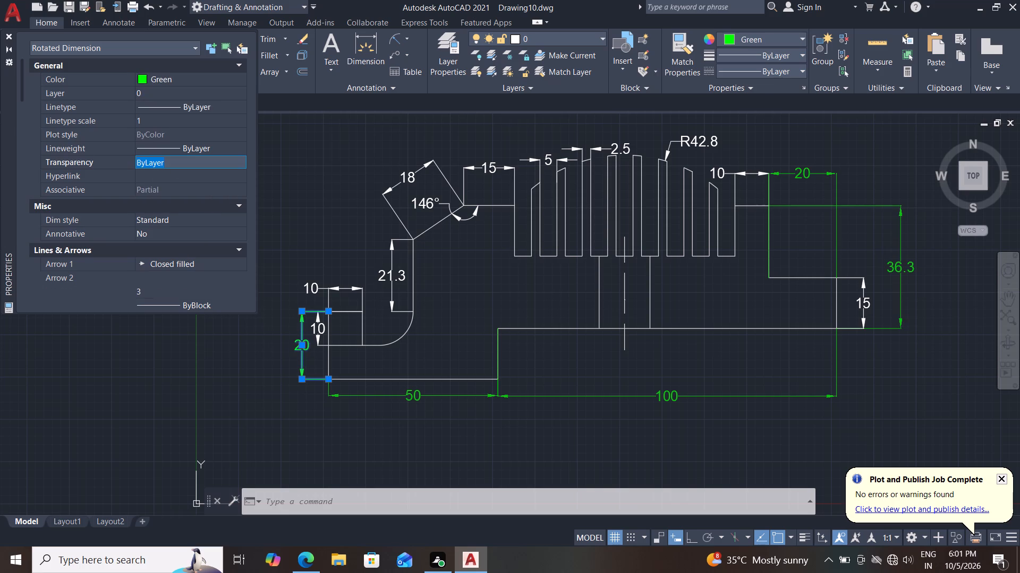
pyautogui.write('30')
pyautogui.press('Return')
pyautogui.press('Escape')
pyautogui.press('Escape')
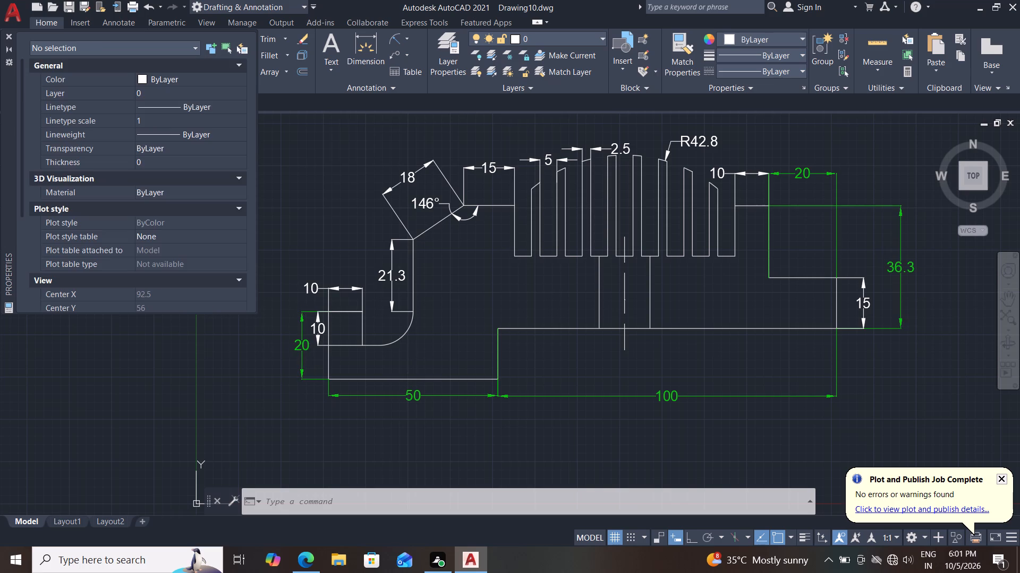
pyautogui.press('Escape')
# Set the color of the horizontal 10 dimension above the profile's left end to Green and its transparency to 30.
pyautogui.click(469, 344)
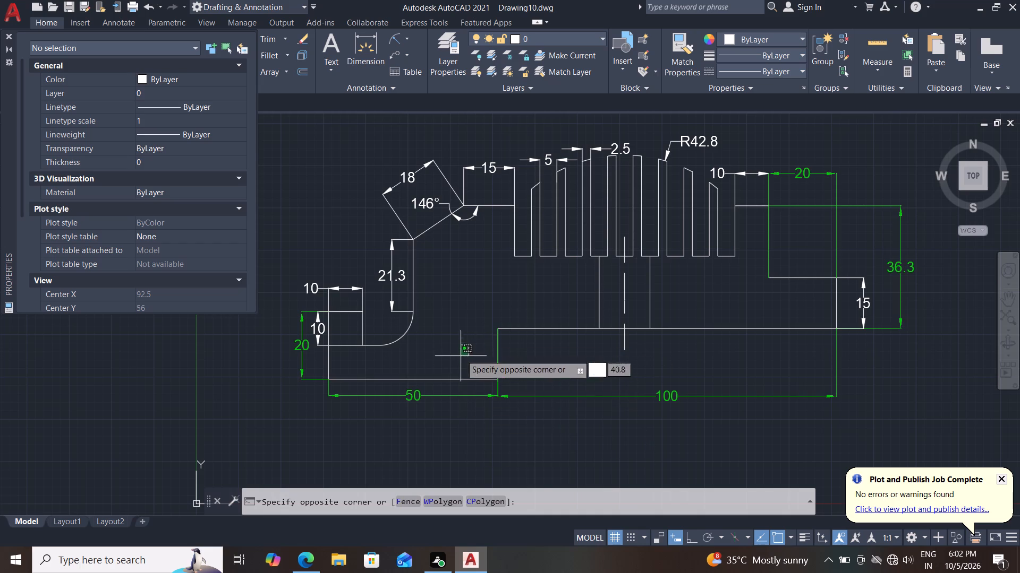
pyautogui.click(461, 344)
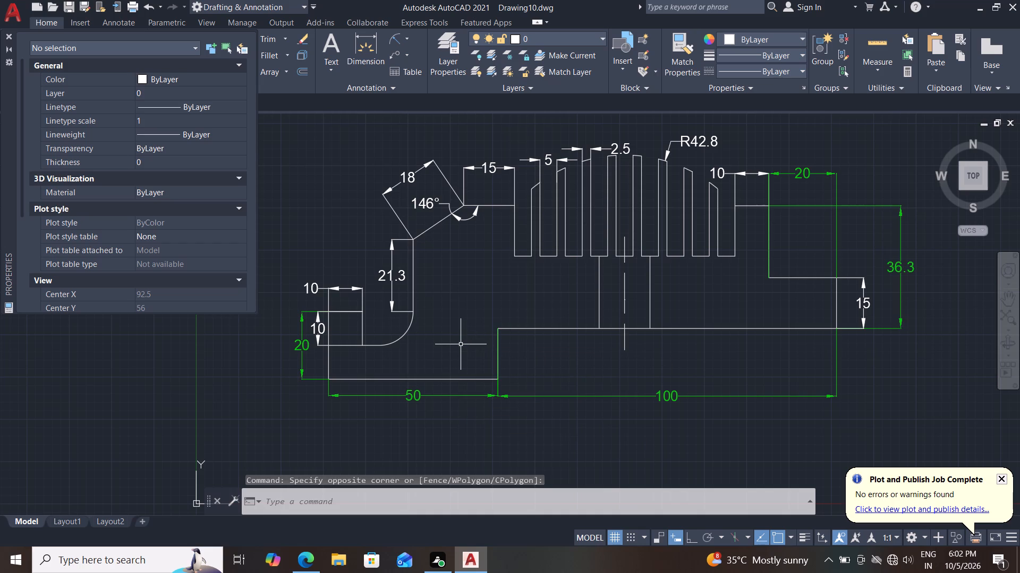
pyautogui.moveTo(461, 332); pyautogui.dragTo(460, 362, button='middle')
pyautogui.click(343, 317)
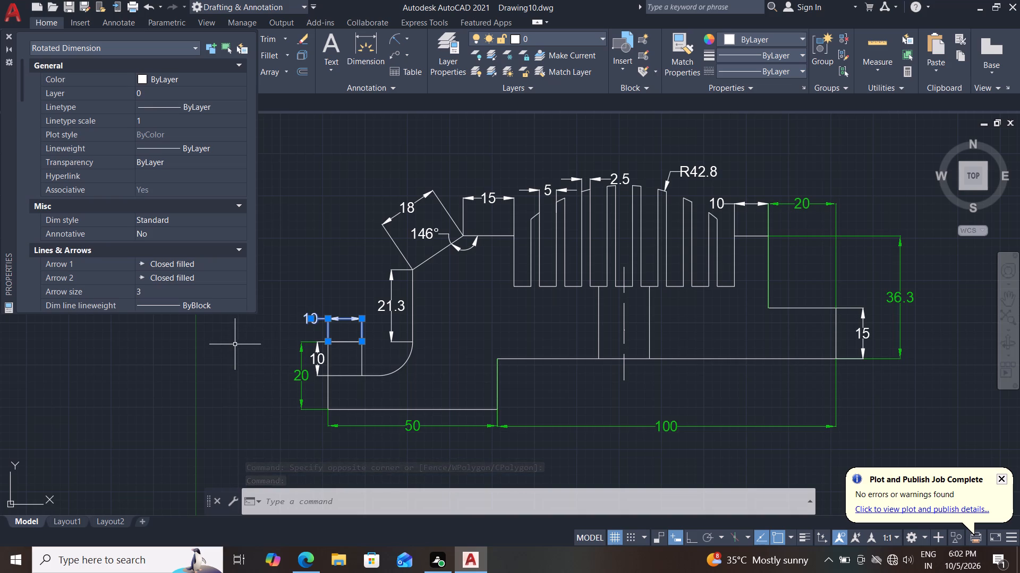
pyautogui.doubleClick(203, 80)
pyautogui.moveTo(162, 146); pyautogui.dragTo(168, 138)
pyautogui.moveTo(181, 158); pyautogui.dragTo(87, 161)
pyautogui.write('30')
pyautogui.press('Return')
pyautogui.press('Escape')
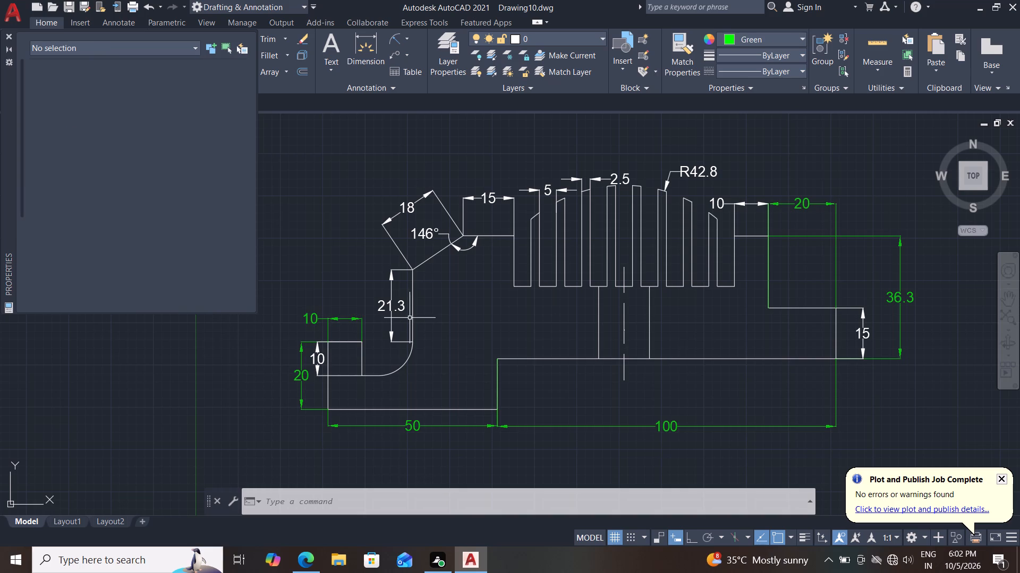
pyautogui.press('Escape')
pyautogui.press('Escape')
# Set the color of the aligned 18 dimension along the sloped edge to Green and its transparency to 30.
pyautogui.moveTo(482, 363); pyautogui.dragTo(517, 310, button='middle')
pyautogui.moveTo(525, 303); pyautogui.dragTo(496, 375, button='middle')
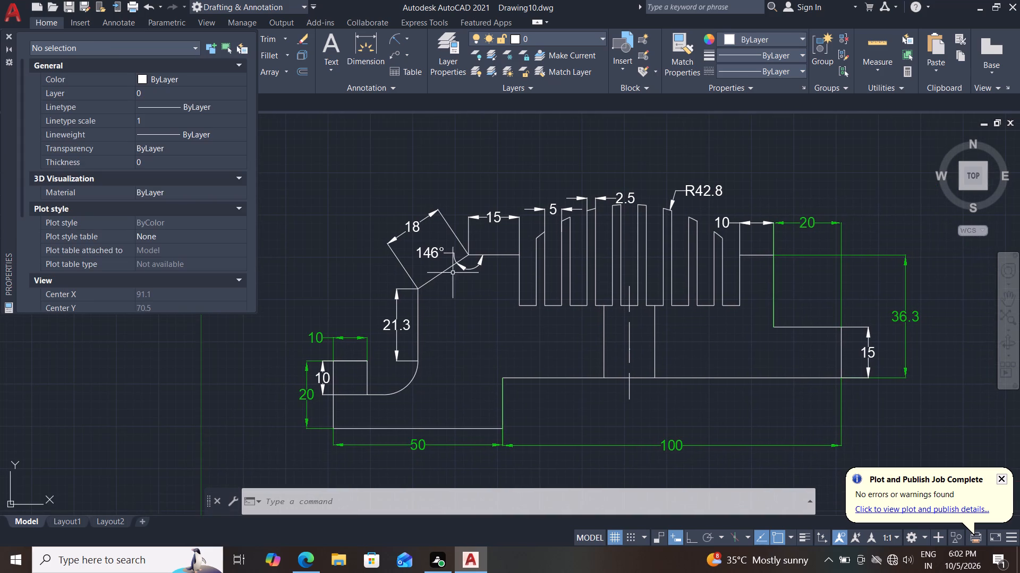
pyautogui.click(446, 225)
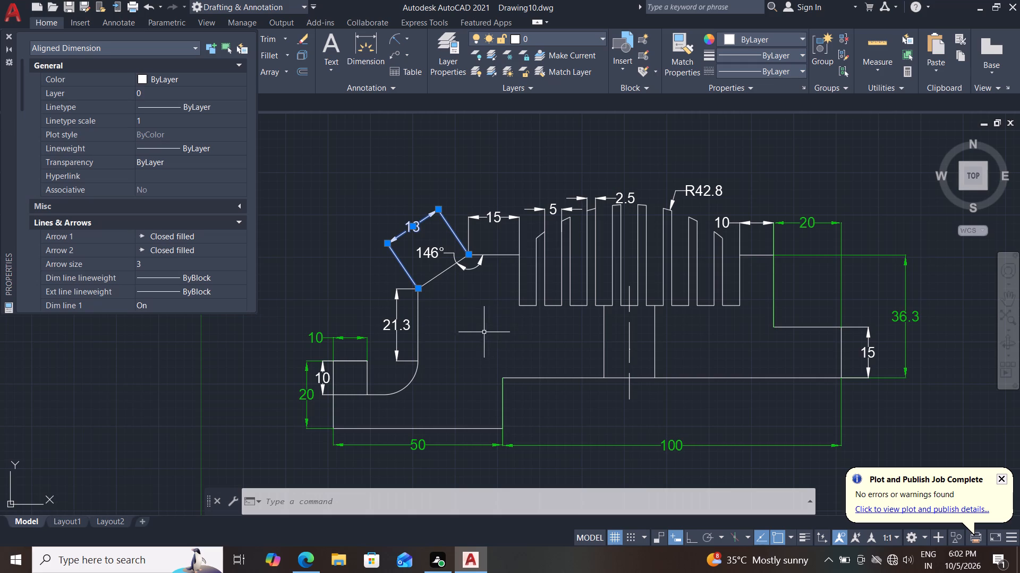
pyautogui.click(192, 72)
pyautogui.click(187, 77)
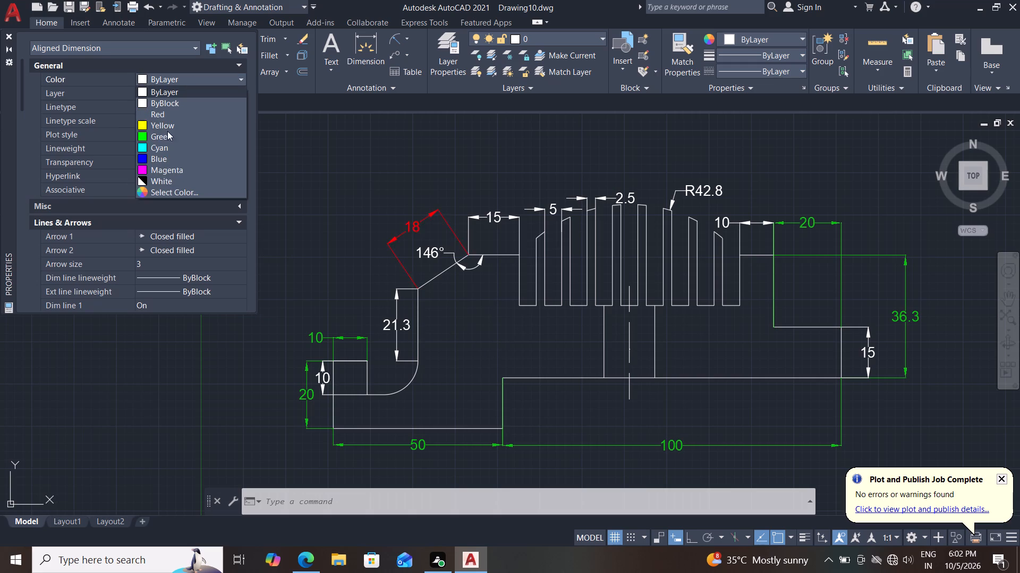
pyautogui.click(168, 133)
pyautogui.moveTo(174, 166); pyautogui.dragTo(80, 162)
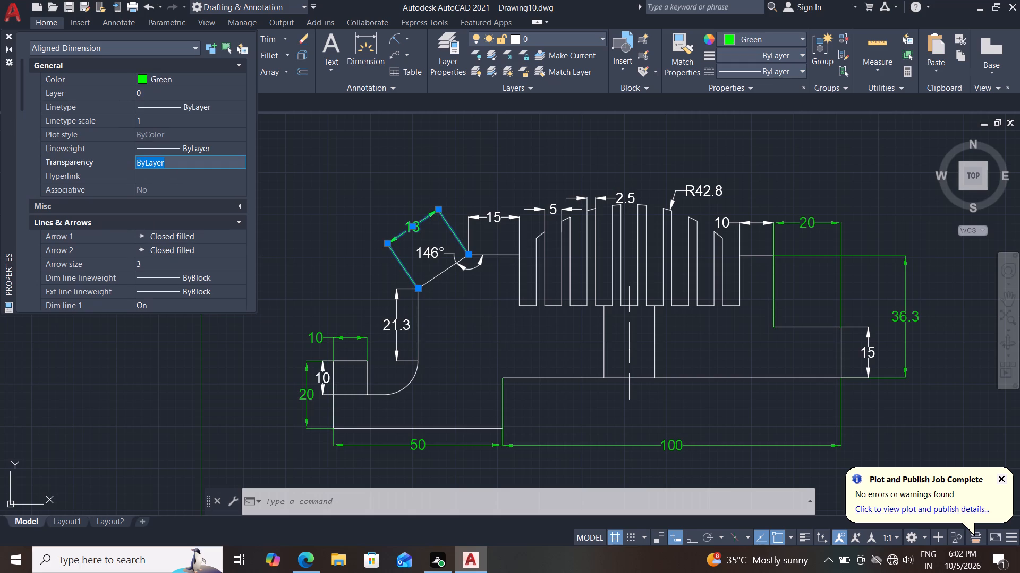
pyautogui.write('30')
pyautogui.press('Return')
pyautogui.press('Escape')
pyautogui.press('Escape')
pyautogui.press('Escape')
pyautogui.press('Escape')
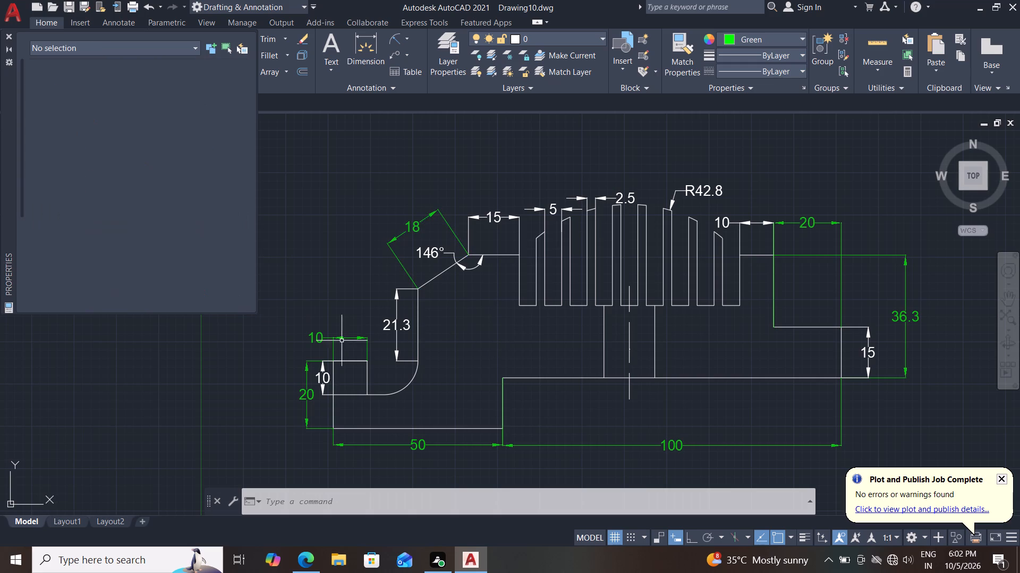
# Set the color of the vertical 10 dimension at the profile's left end to Green and its transparency to 30.
pyautogui.click(324, 383)
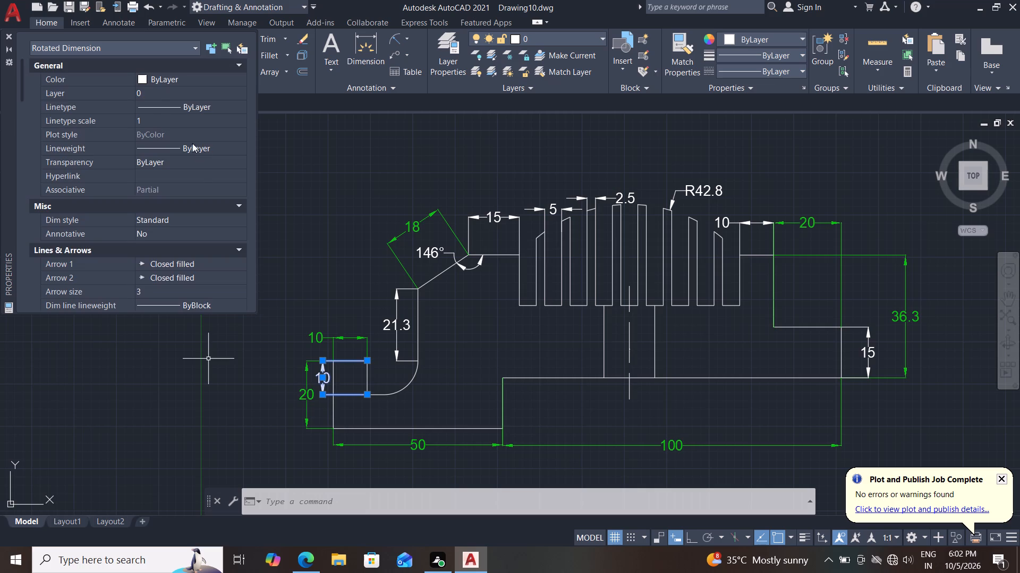
pyautogui.doubleClick(166, 81)
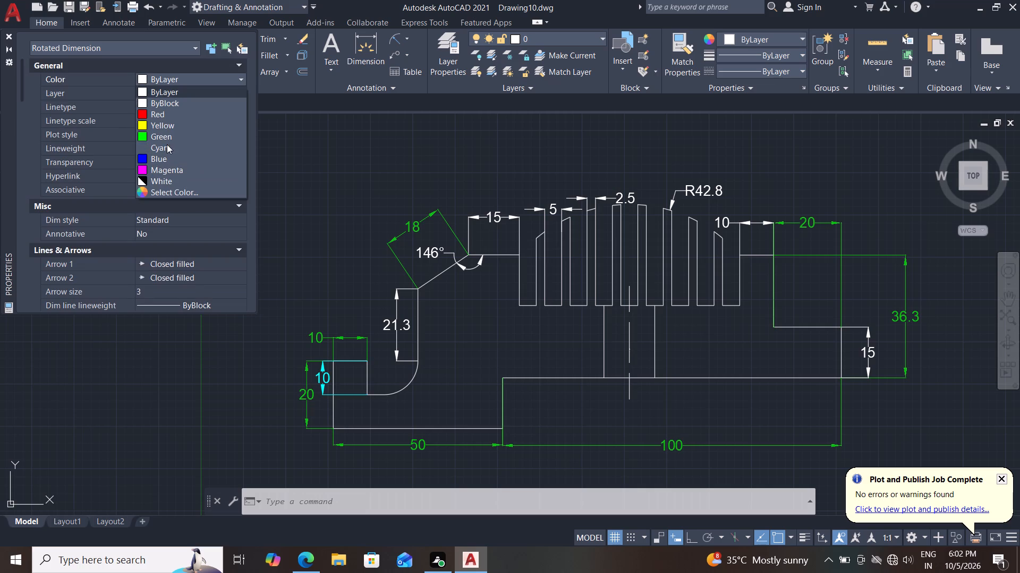
pyautogui.click(172, 137)
pyautogui.moveTo(177, 165); pyautogui.dragTo(97, 158)
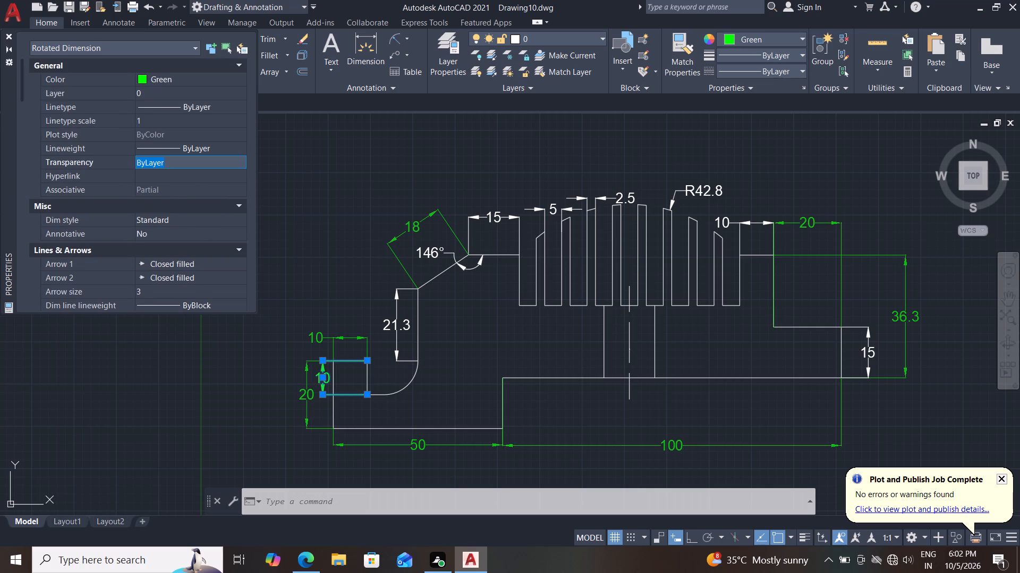
pyautogui.write('30')
pyautogui.press('Return')
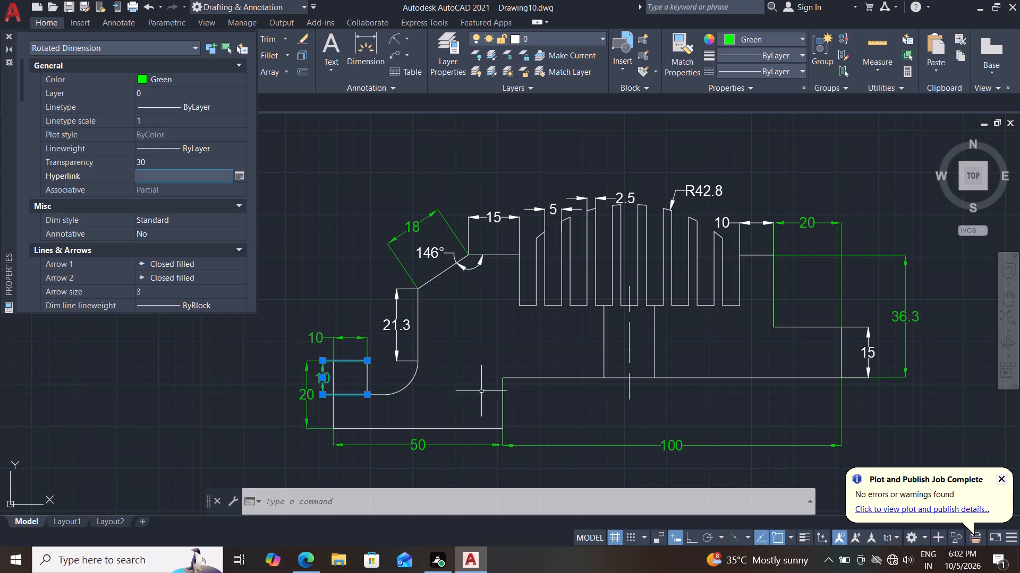
pyautogui.press('Escape')
pyautogui.press('Escape')
# Set the color of the vertical 21.3 dimension beside the edge above the rounded corner to Green and its transparency to 30.
pyautogui.moveTo(481, 383); pyautogui.dragTo(495, 354, button='middle')
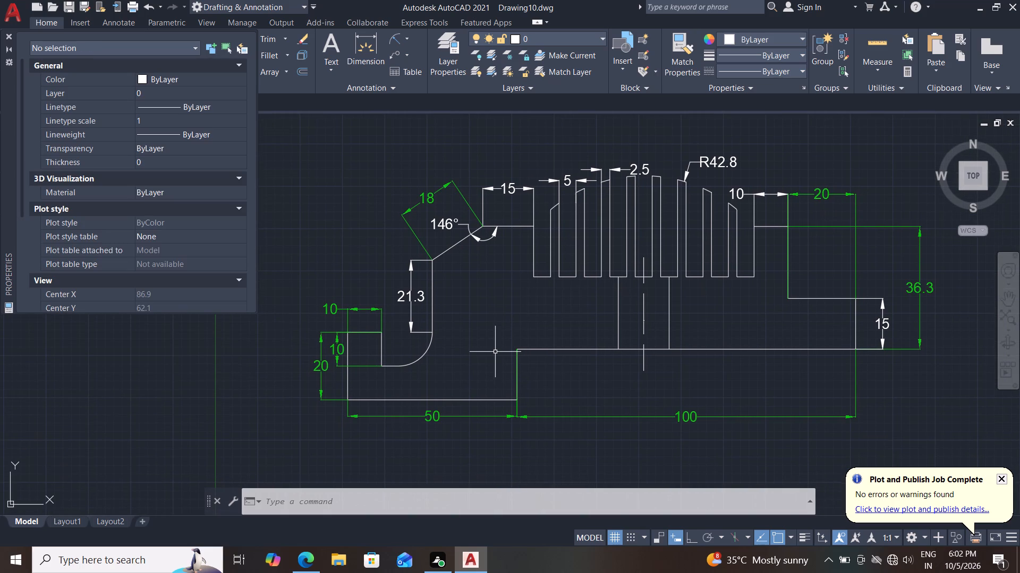
pyautogui.moveTo(483, 355); pyautogui.dragTo(479, 371, button='middle')
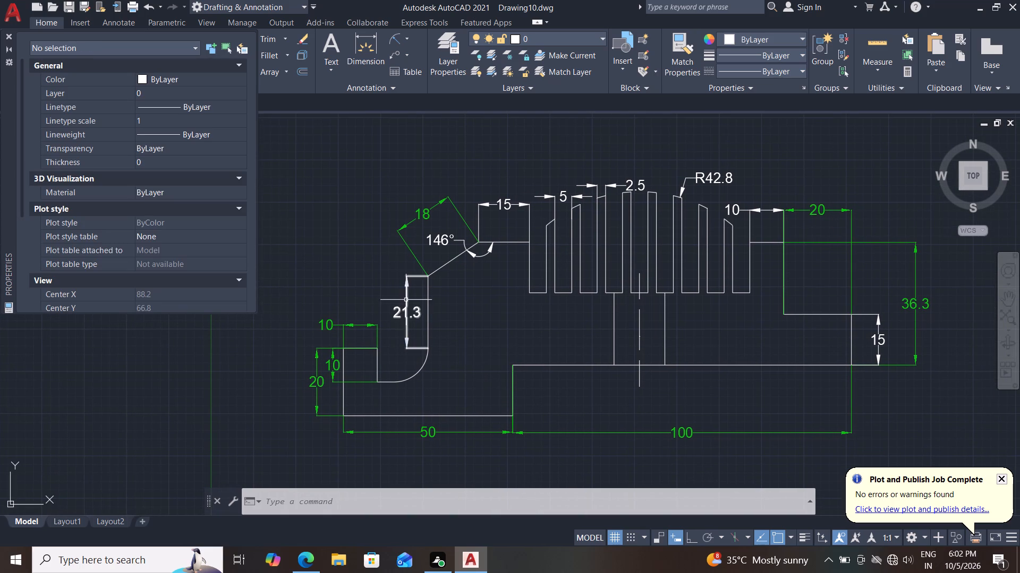
pyautogui.click(407, 299)
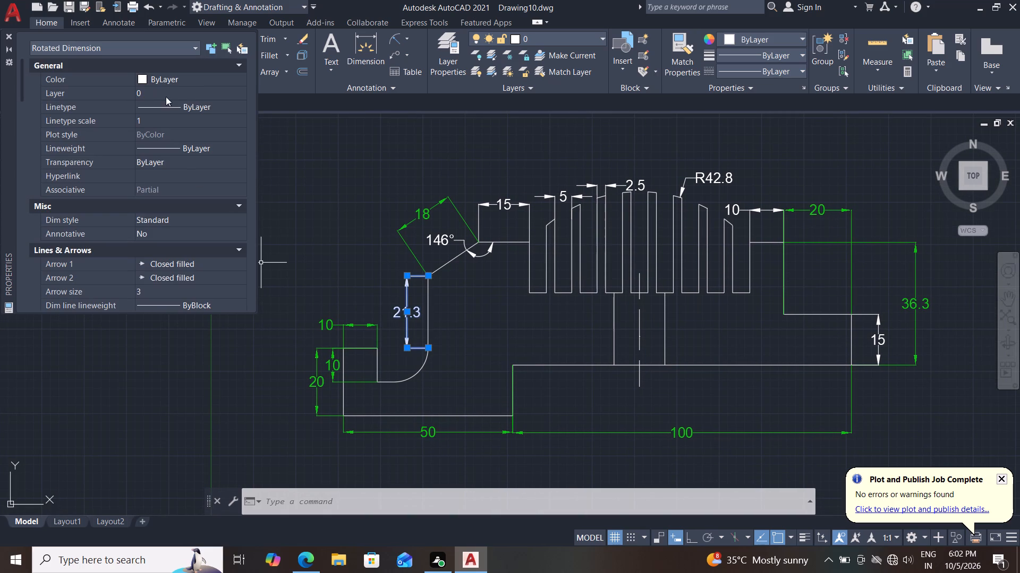
pyautogui.doubleClick(182, 82)
pyautogui.click(160, 140)
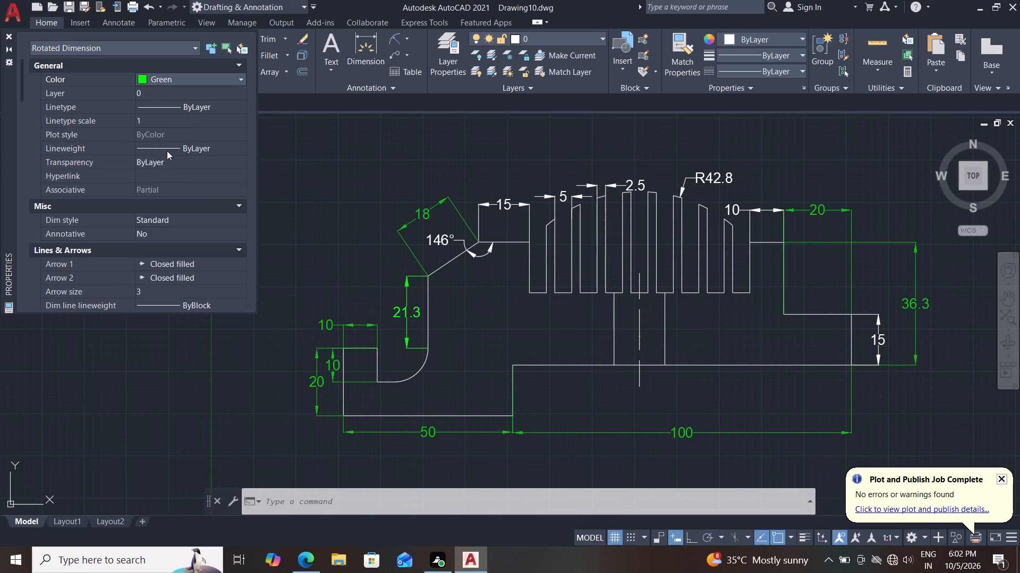
pyautogui.moveTo(175, 160); pyautogui.dragTo(62, 158)
pyautogui.write('30')
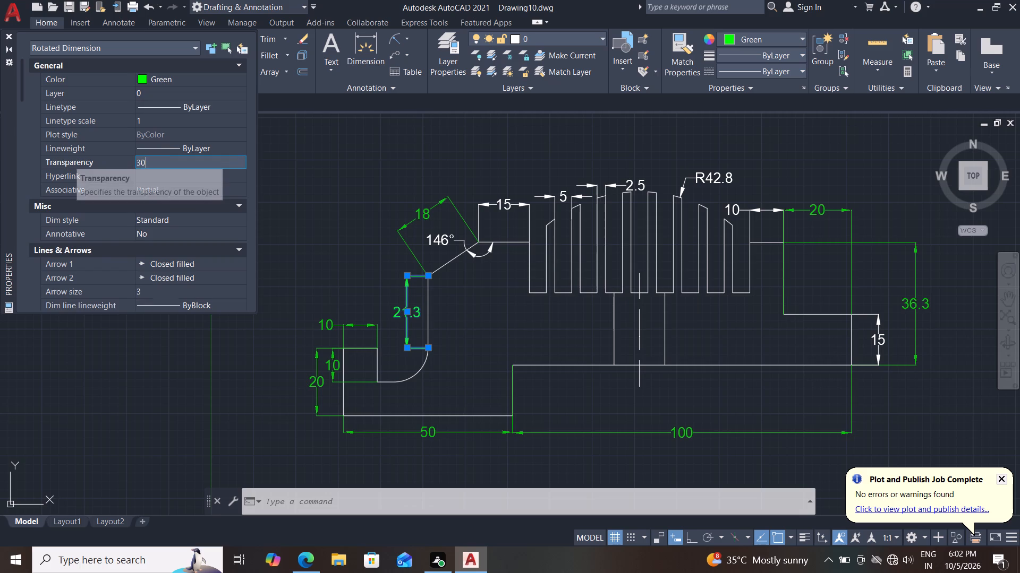
pyautogui.press('Return')
pyautogui.press('Escape')
pyautogui.press('Escape')
pyautogui.press('Escape')
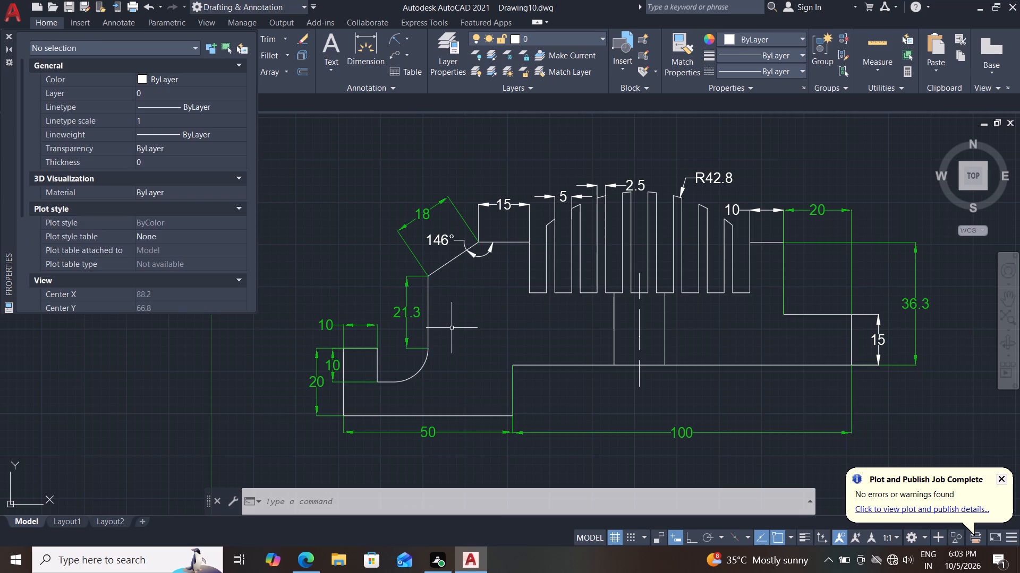
# Set the color of the vertical 15 dimension at the profile's right-hand step to Green and its transparency to 30.
pyautogui.moveTo(503, 366); pyautogui.dragTo(433, 404, button='middle')
pyautogui.scroll(1, 503, 366)
pyautogui.scroll(-2, 437, 382)
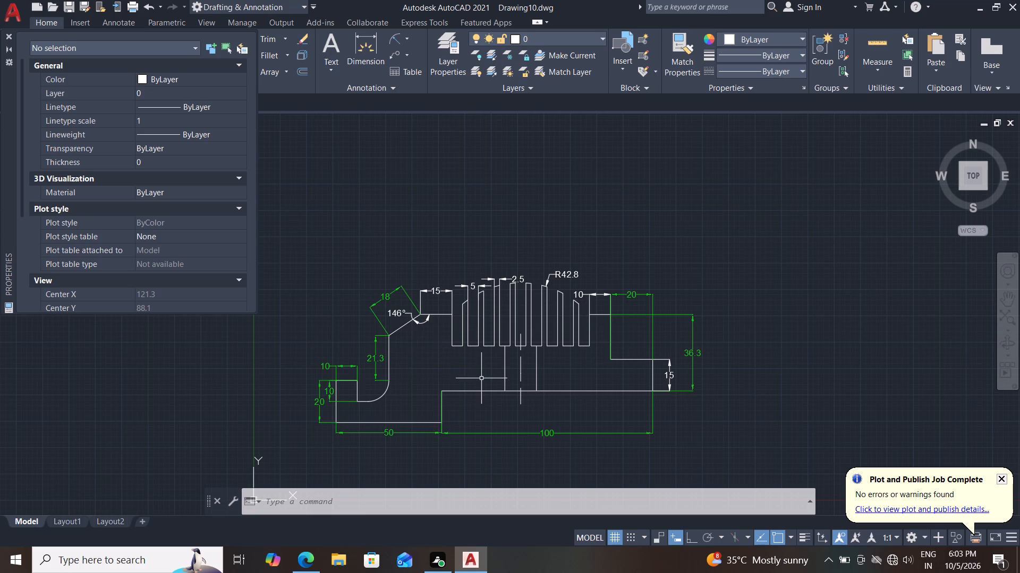
pyautogui.moveTo(471, 351); pyautogui.dragTo(446, 331, button='middle')
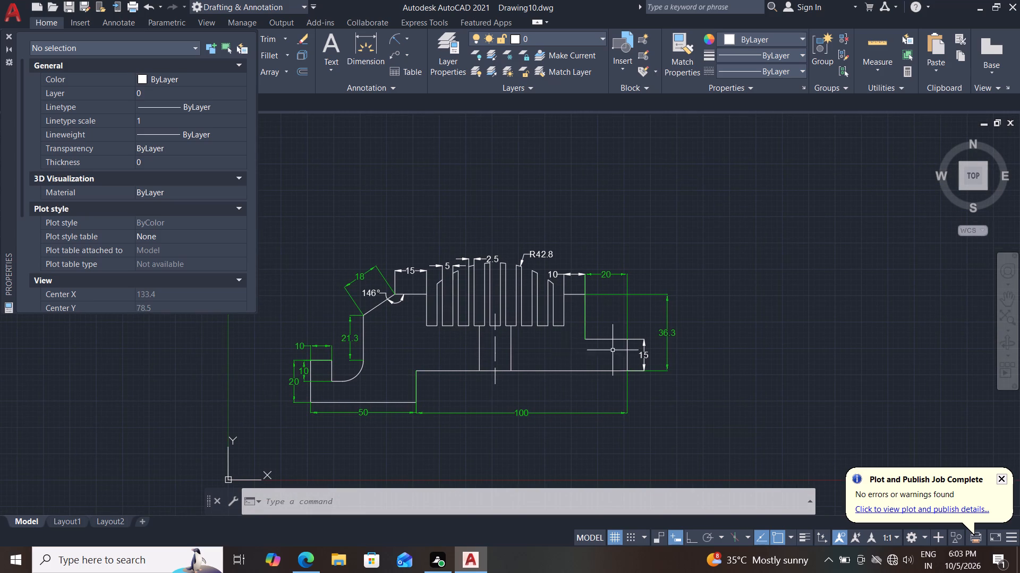
pyautogui.scroll(2, 615, 349)
pyautogui.moveTo(709, 346); pyautogui.dragTo(696, 350)
pyautogui.click(673, 371)
pyautogui.scroll(-2, 499, 383)
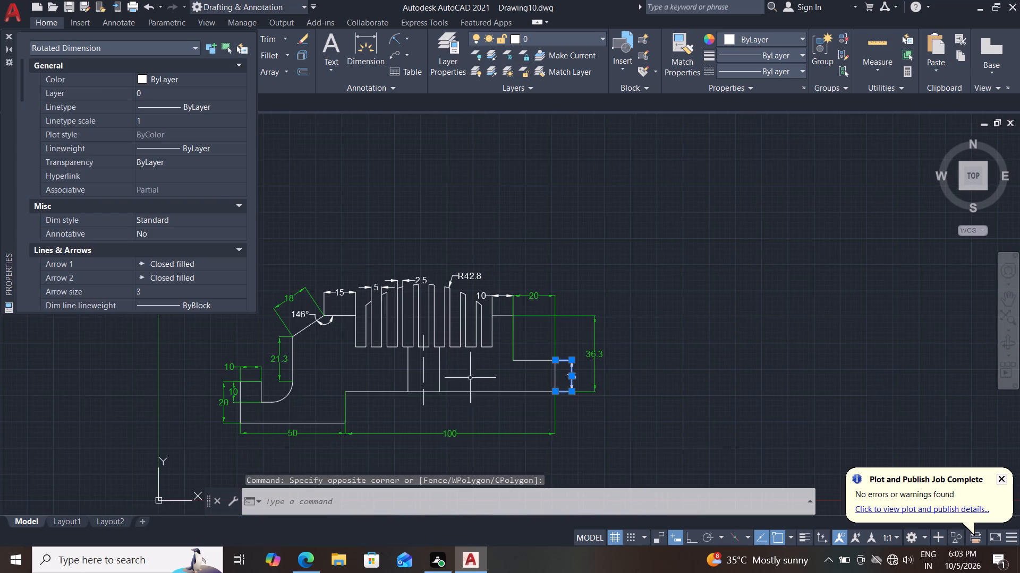
pyautogui.moveTo(393, 375); pyautogui.dragTo(464, 356, button='middle')
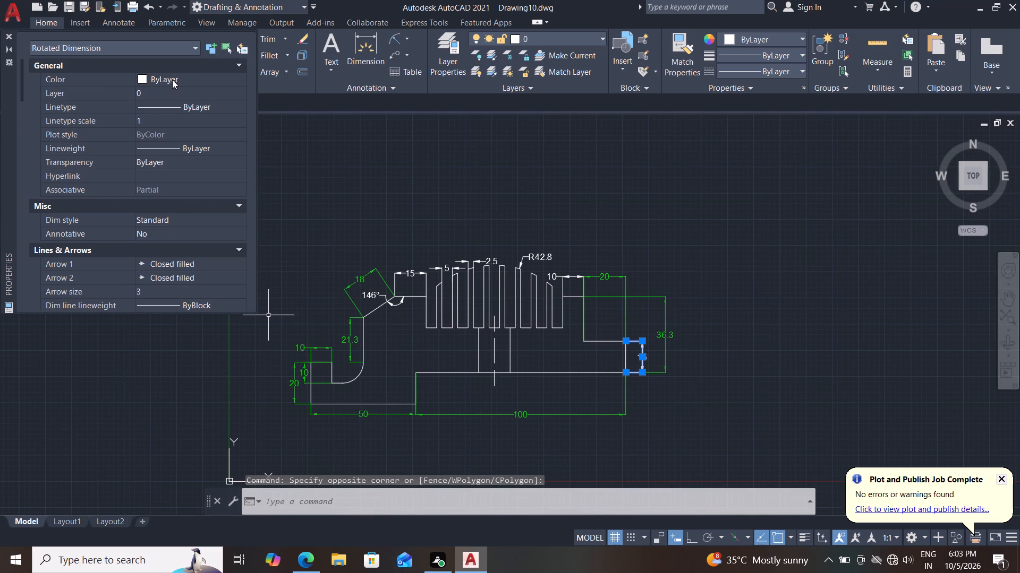
pyautogui.doubleClick(171, 81)
pyautogui.click(151, 136)
pyautogui.moveTo(178, 156); pyautogui.dragTo(164, 162)
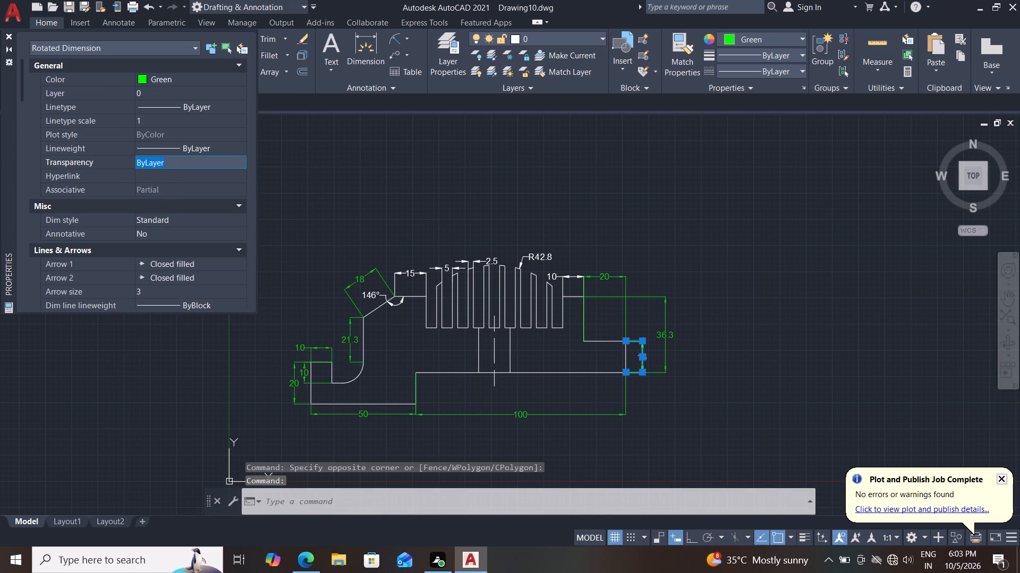
pyautogui.moveTo(164, 162); pyautogui.dragTo(98, 162)
pyautogui.write('30')
pyautogui.press('Return')
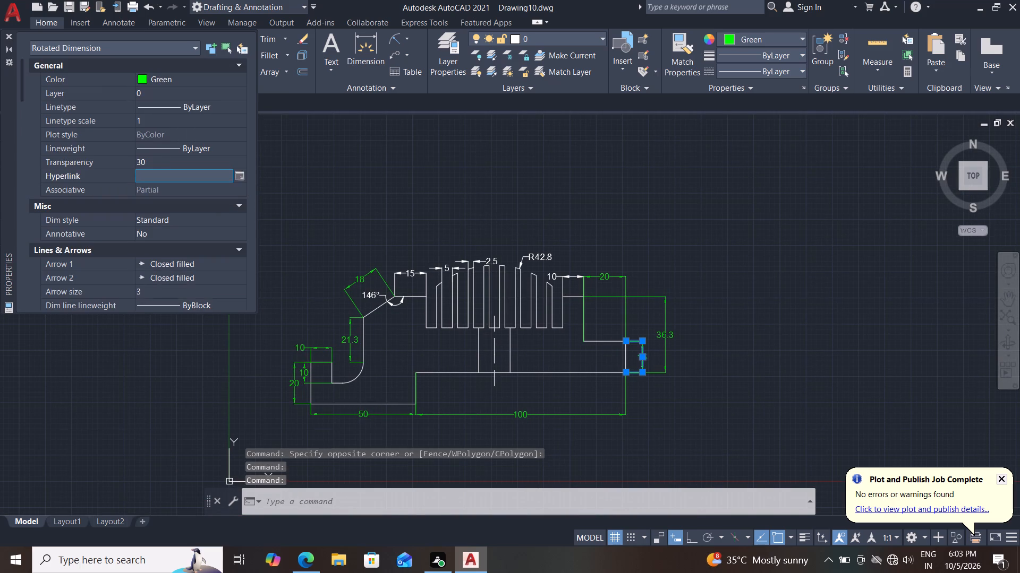
pyautogui.press('Escape')
pyautogui.press('Escape')
pyautogui.press('Escape')
# Set the color of the horizontal 15 dimension between the sloped edge and the fins to Green and its transparency to 30.
pyautogui.moveTo(453, 387); pyautogui.dragTo(456, 372, button='middle')
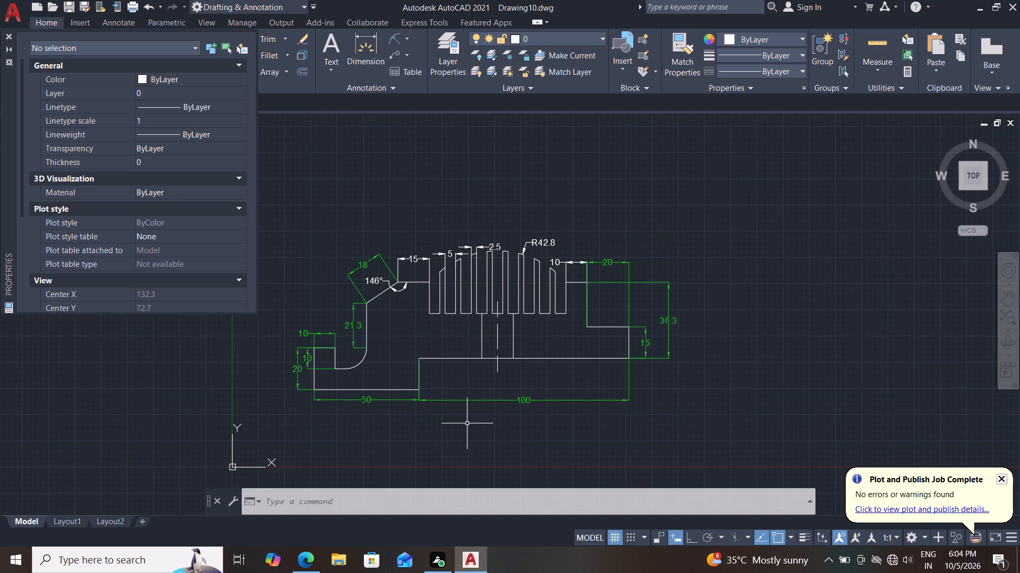
pyautogui.moveTo(477, 403); pyautogui.dragTo(488, 384, button='middle')
pyautogui.scroll(3, 410, 400)
pyautogui.moveTo(459, 317); pyautogui.dragTo(426, 471, button='middle')
pyautogui.scroll(-3, 472, 395)
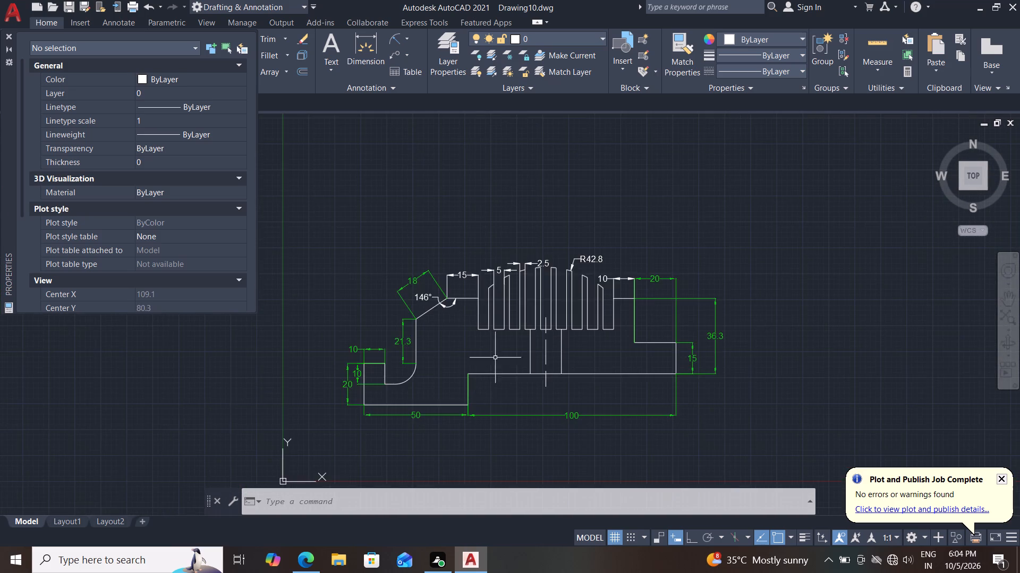
pyautogui.scroll(1, 497, 340)
pyautogui.moveTo(443, 224); pyautogui.dragTo(439, 235)
pyautogui.click(435, 245)
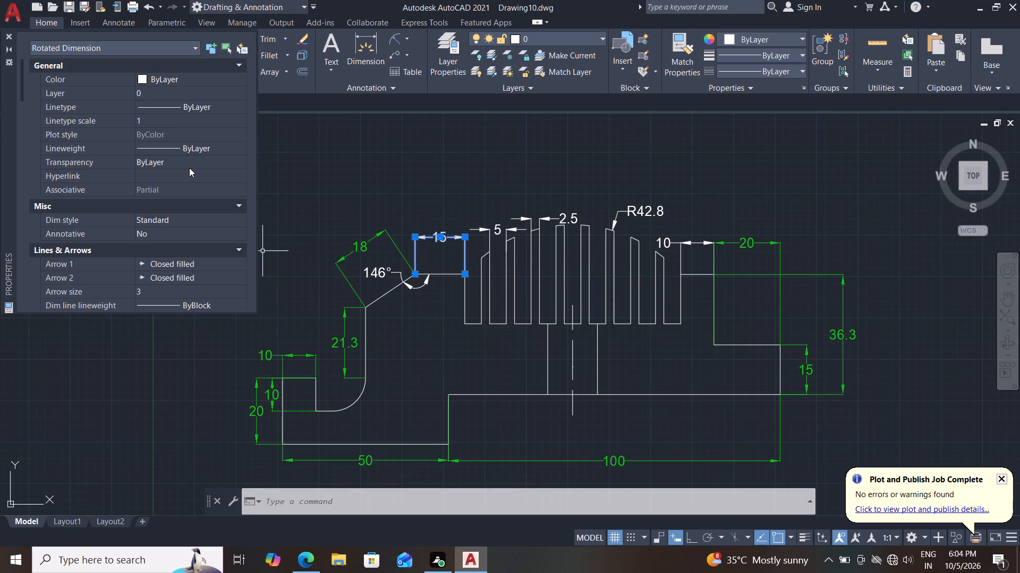
pyautogui.doubleClick(224, 81)
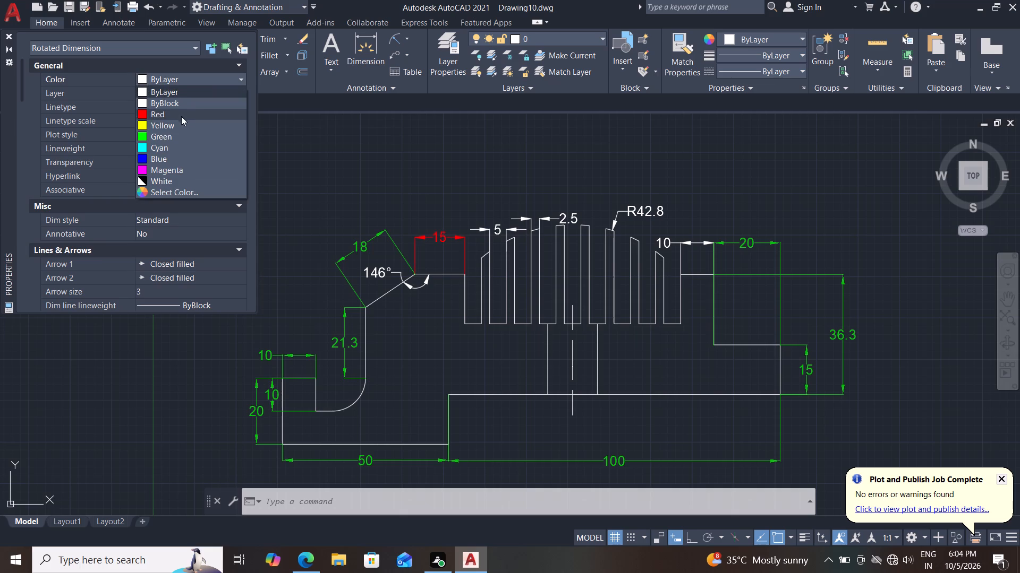
pyautogui.click(164, 134)
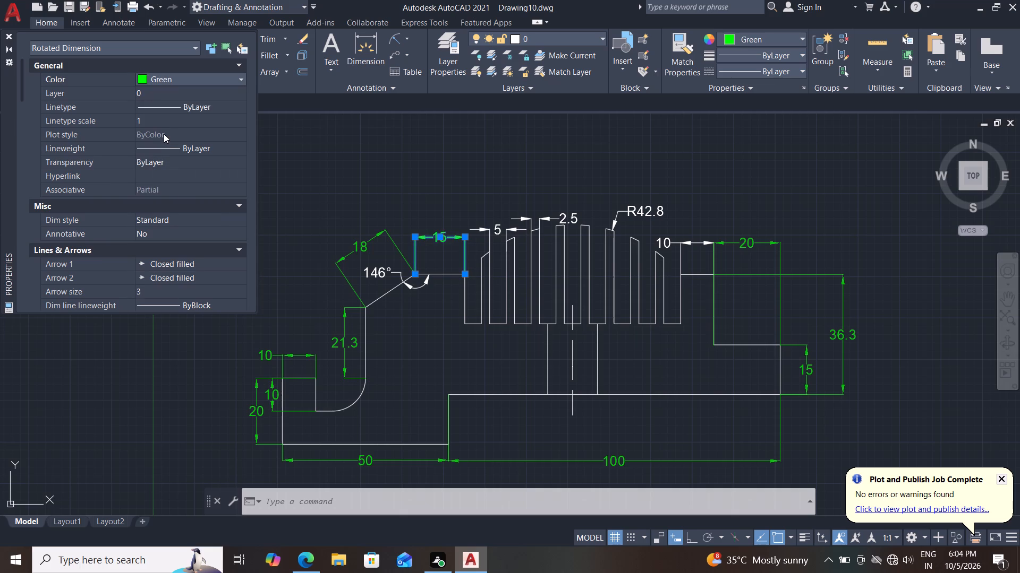
pyautogui.moveTo(165, 166); pyautogui.dragTo(98, 164)
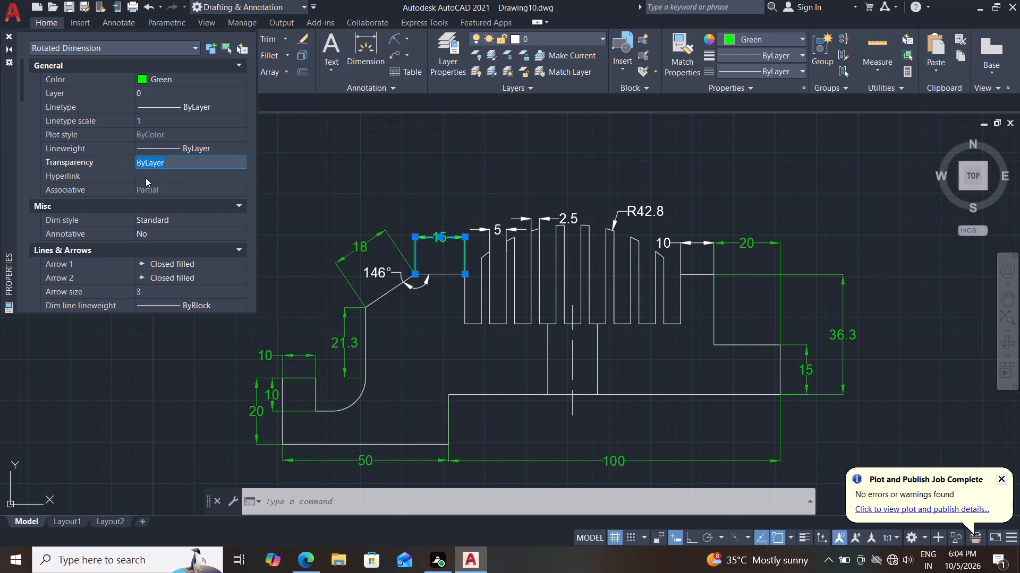
pyautogui.write('30')
pyautogui.press('Return')
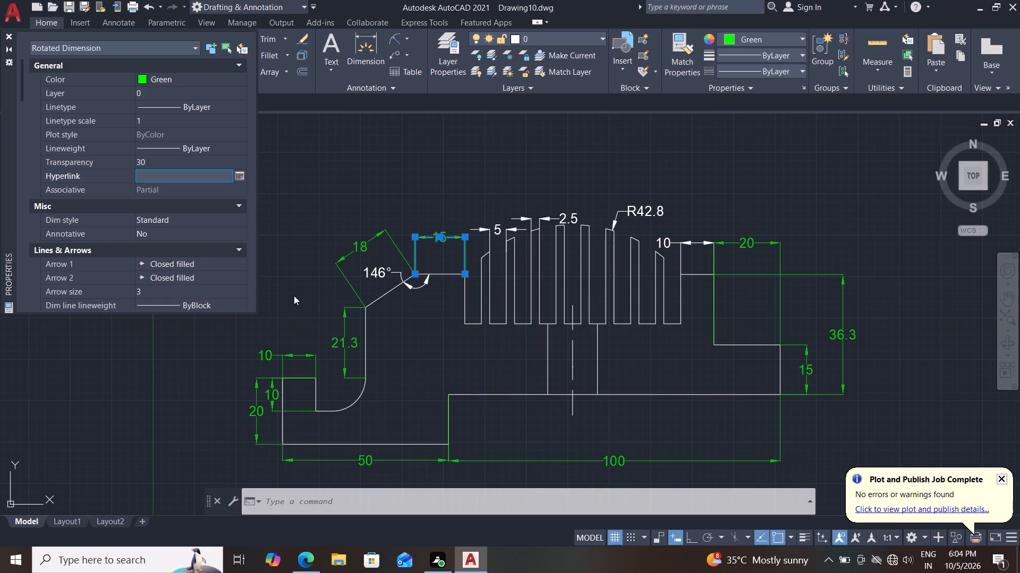
pyautogui.press('Escape')
pyautogui.press('Escape')
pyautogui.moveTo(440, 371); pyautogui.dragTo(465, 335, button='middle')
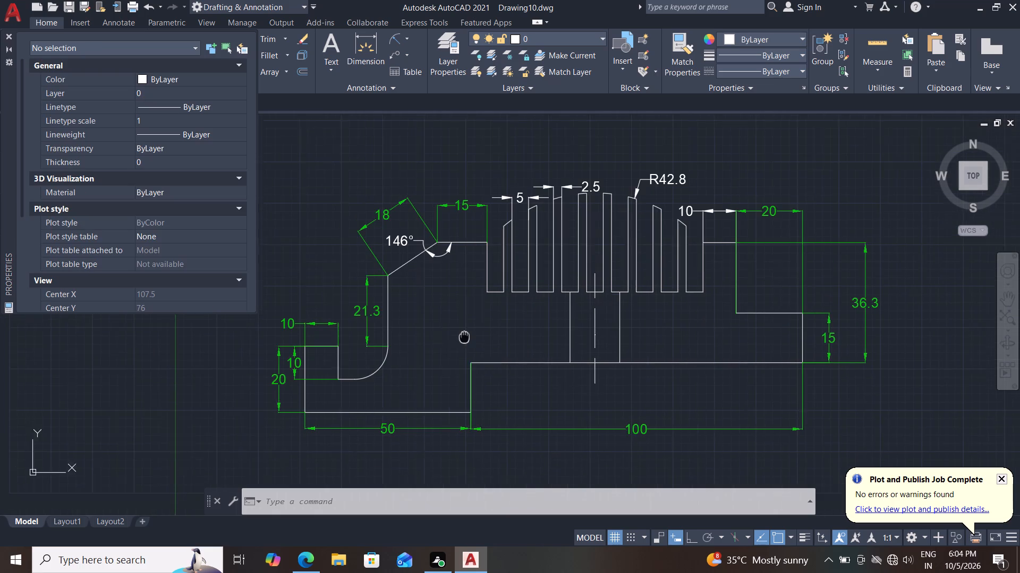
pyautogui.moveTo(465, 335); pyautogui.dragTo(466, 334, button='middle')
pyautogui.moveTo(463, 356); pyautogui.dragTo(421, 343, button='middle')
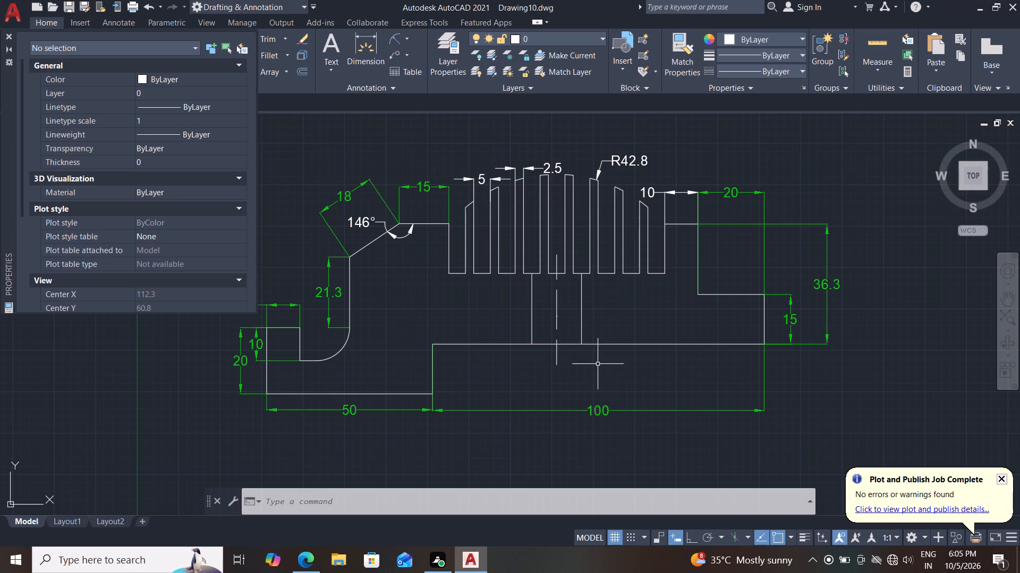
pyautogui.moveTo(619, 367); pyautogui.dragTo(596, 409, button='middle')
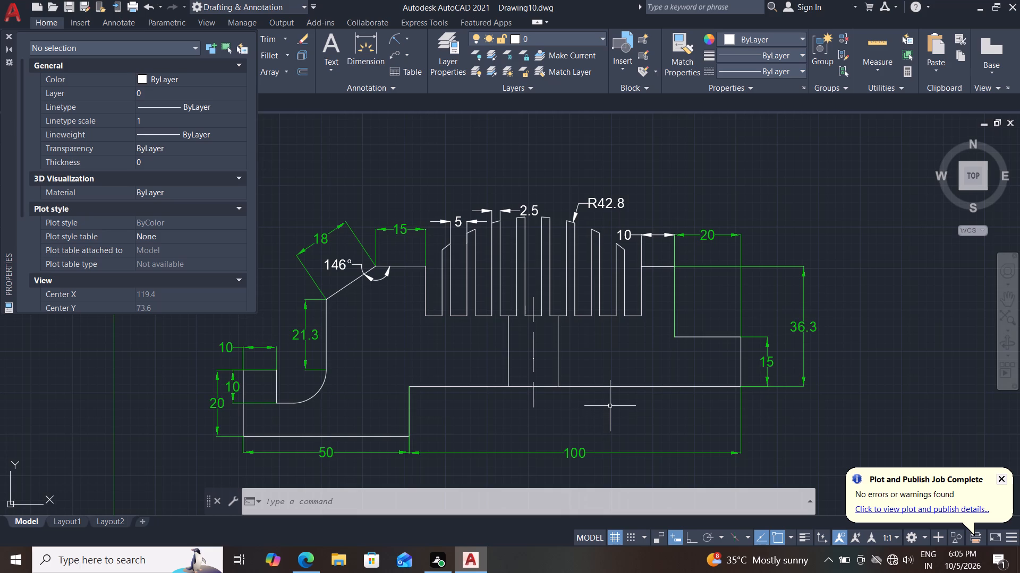
# Set the color of the 146° angular dimension at the sloped edge to Green and its transparency to 30.
pyautogui.moveTo(472, 394); pyautogui.dragTo(498, 359, button='middle')
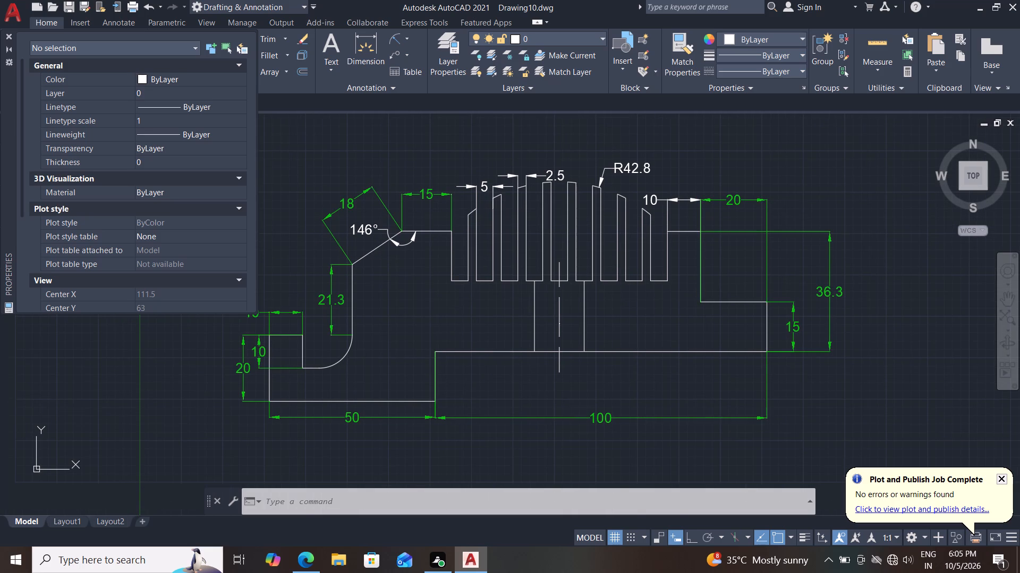
pyautogui.click(402, 255)
pyautogui.click(402, 250)
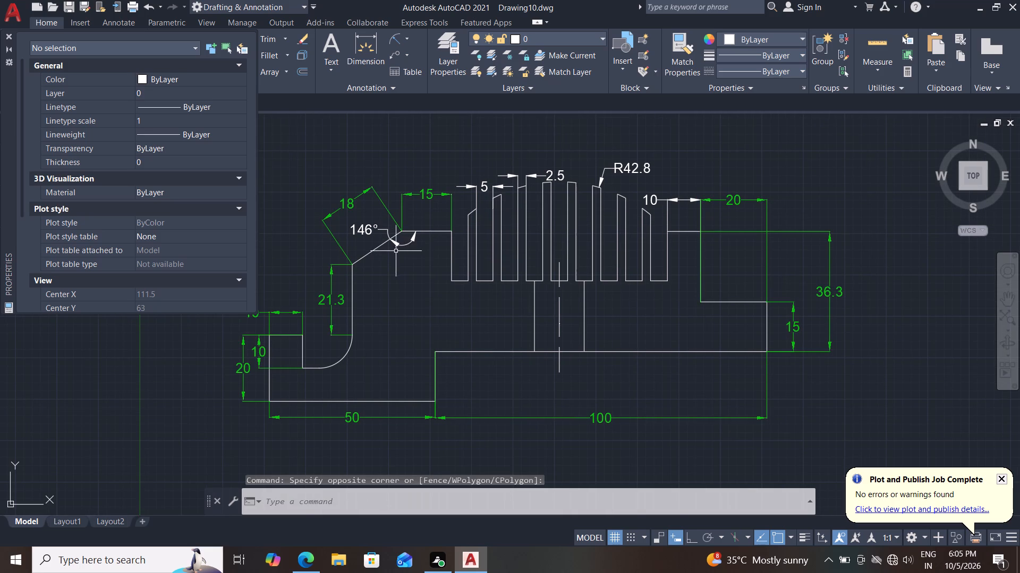
pyautogui.moveTo(414, 245); pyautogui.dragTo(404, 246)
pyautogui.click(381, 251)
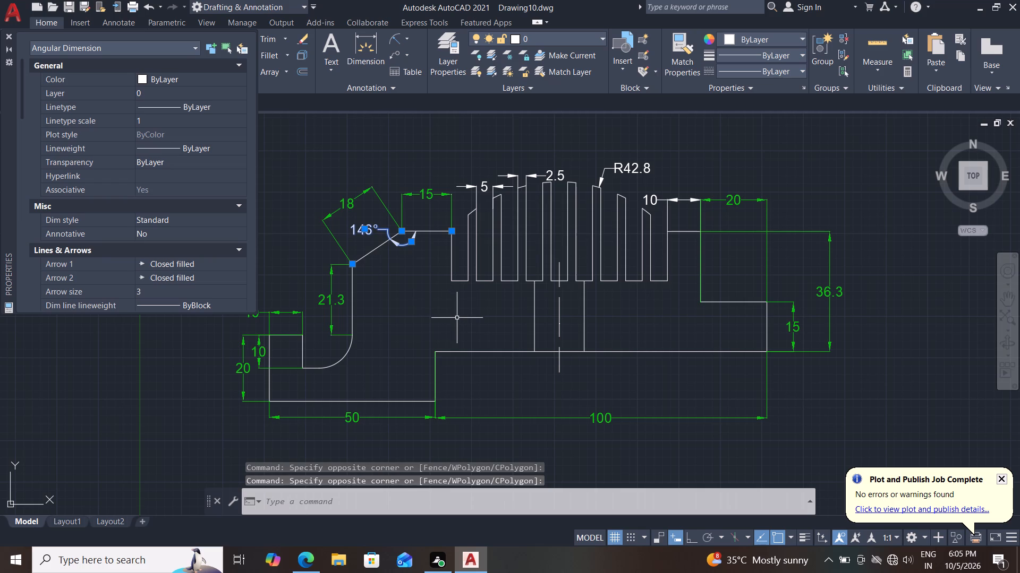
pyautogui.doubleClick(195, 80)
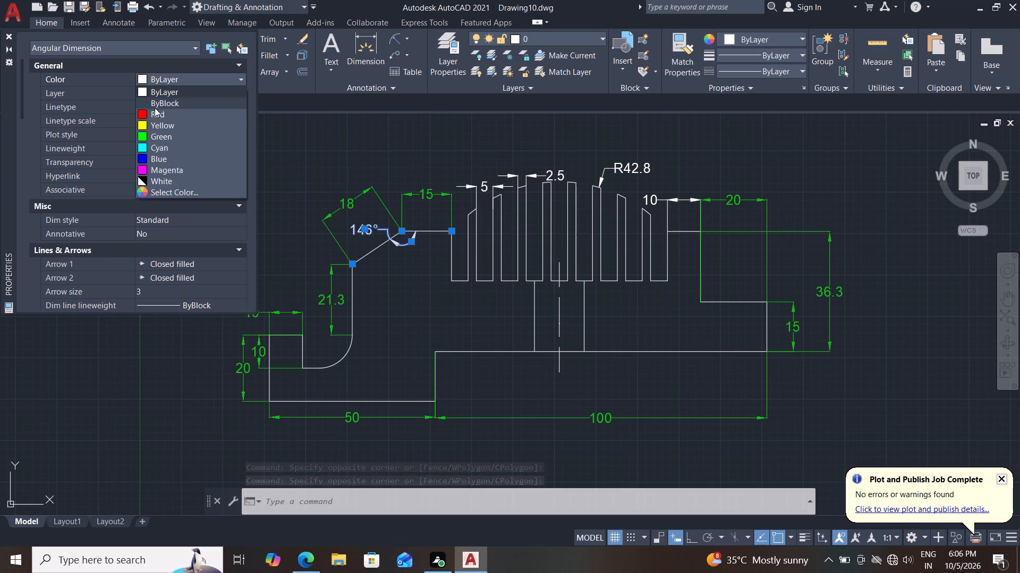
pyautogui.click(149, 134)
pyautogui.moveTo(171, 159); pyautogui.dragTo(96, 166)
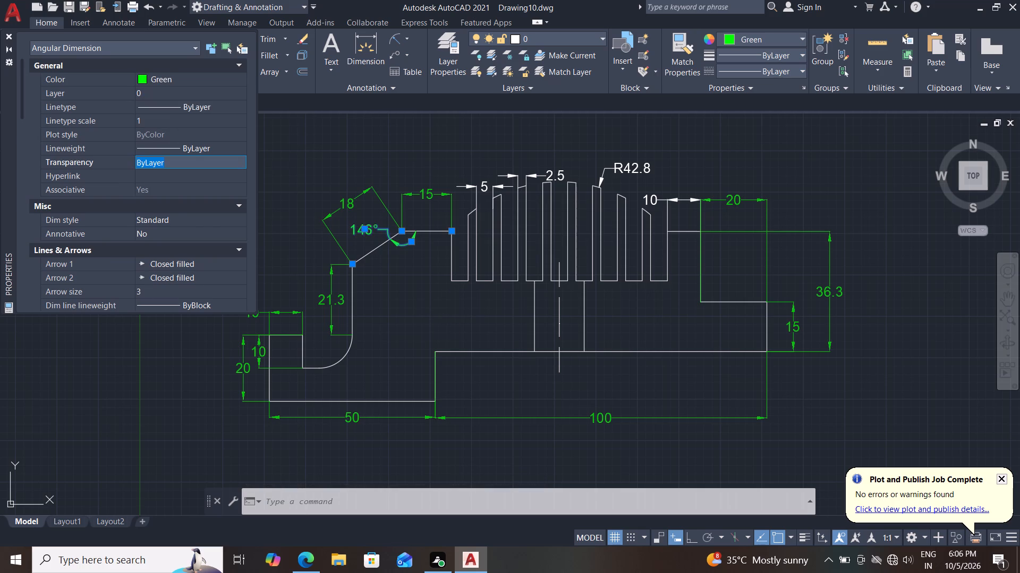
pyautogui.write('30')
pyautogui.press('Return')
pyautogui.press('Escape')
pyautogui.press('Escape')
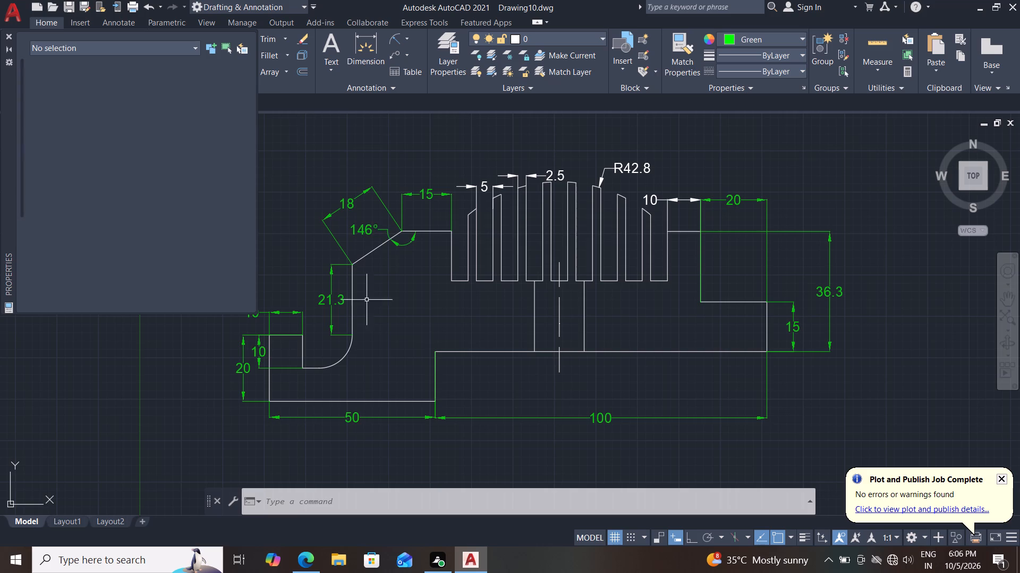
pyautogui.press('Escape')
# Set the color of the horizontal 10 dimension between the fins and the 20 dimension to Green and its transparency to 30.
pyautogui.moveTo(676, 341); pyautogui.dragTo(662, 371, button='middle')
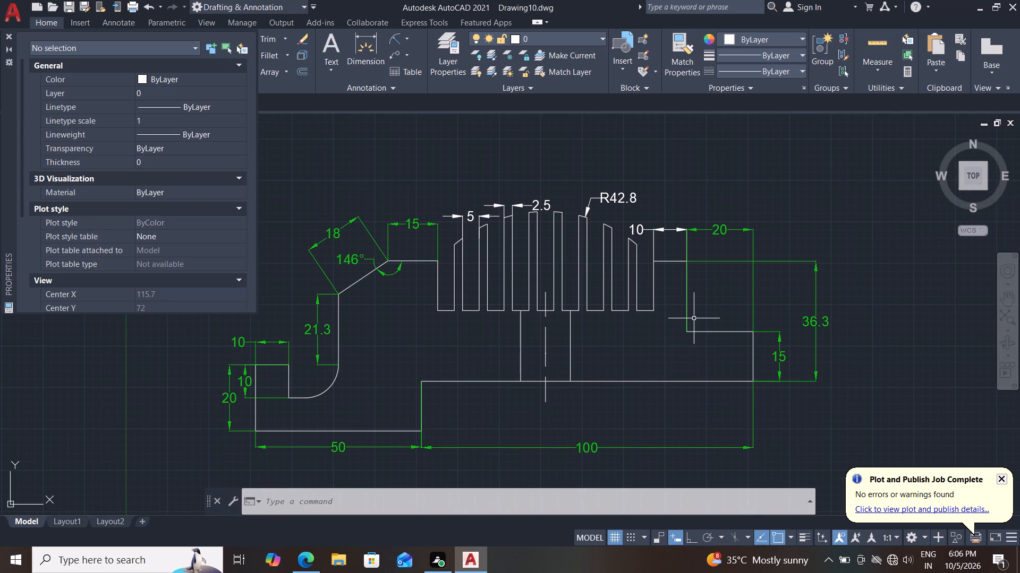
pyautogui.click(668, 229)
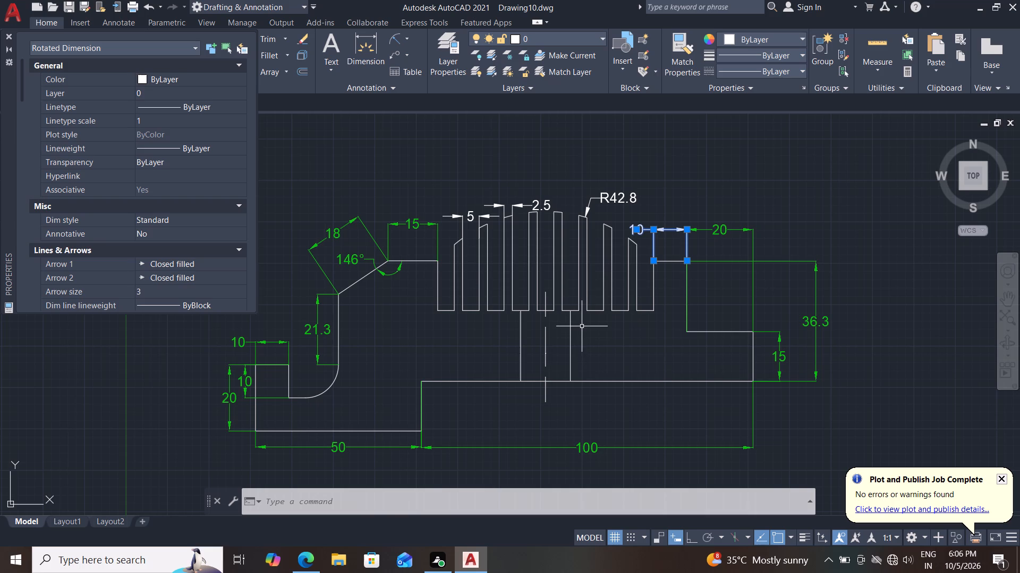
pyautogui.moveTo(442, 348); pyautogui.dragTo(475, 350, button='middle')
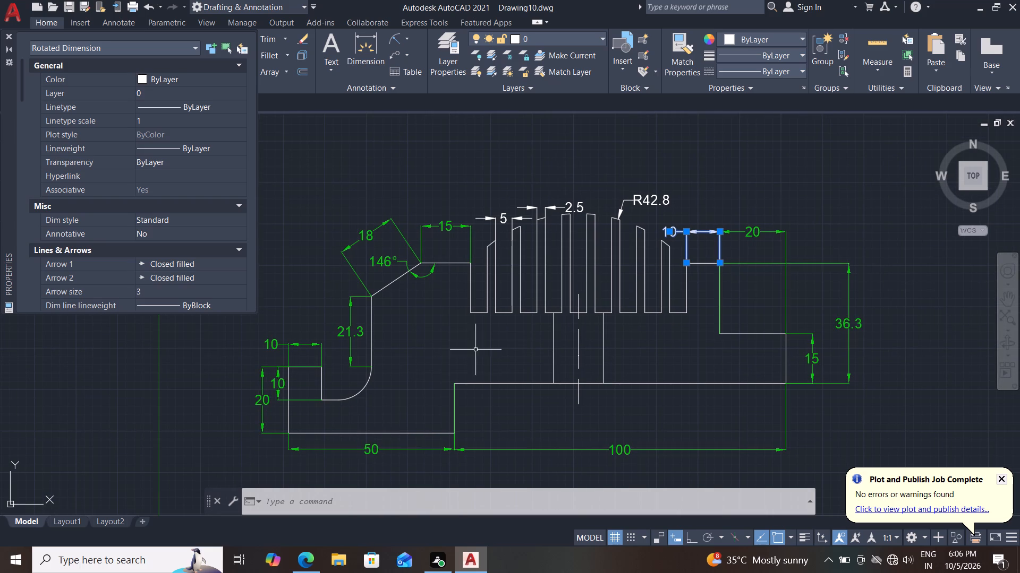
pyautogui.doubleClick(162, 75)
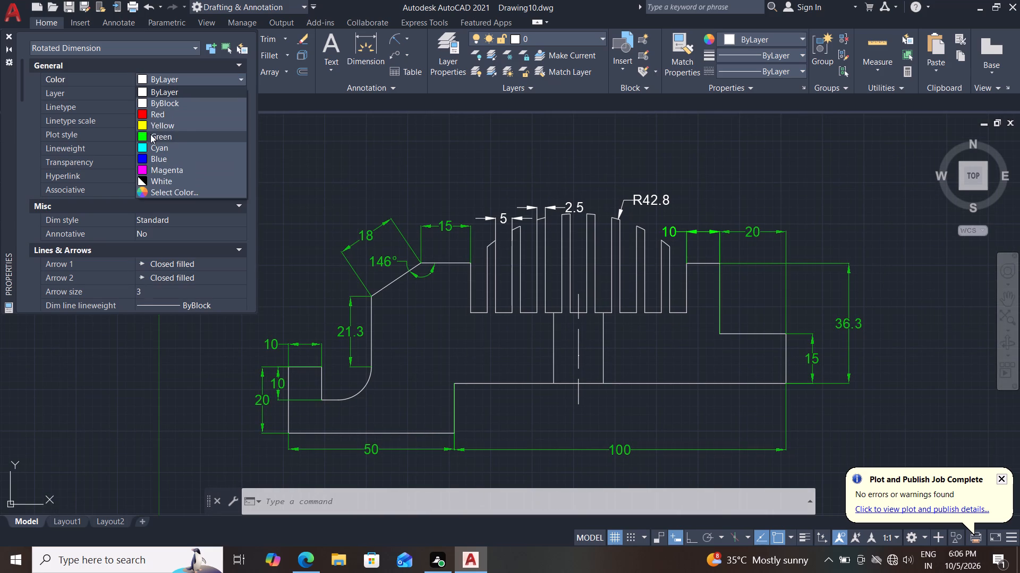
pyautogui.click(150, 134)
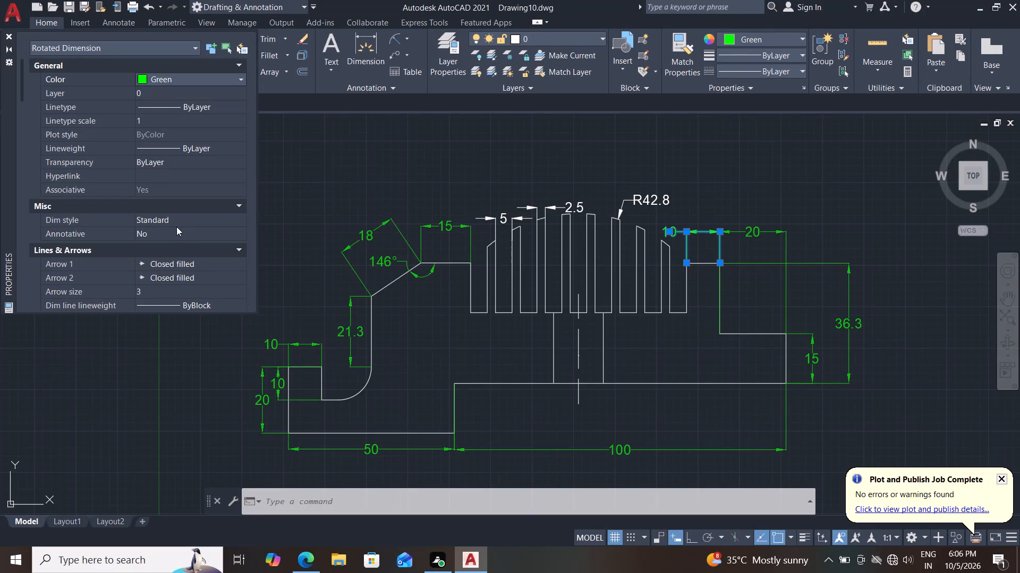
pyautogui.moveTo(174, 162); pyautogui.dragTo(91, 159)
pyautogui.write('30')
pyautogui.press('Return')
pyautogui.press('Escape')
pyautogui.press('Escape')
pyautogui.press('Escape')
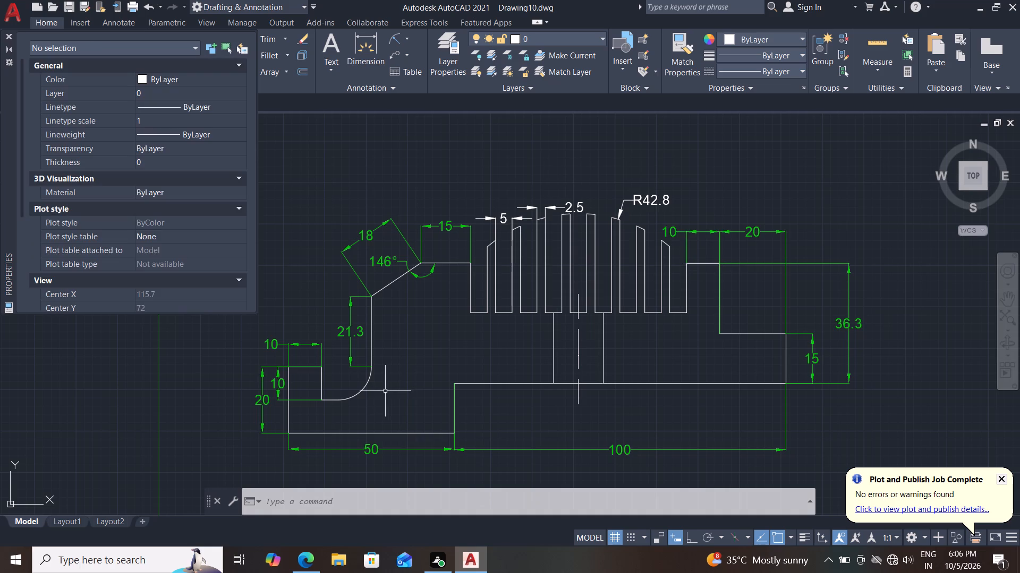
# Set the color of the 5 dimension above the gap between the first two fins to Green and its transparency to 30.
pyautogui.moveTo(385, 390); pyautogui.dragTo(383, 378, button='middle')
pyautogui.moveTo(466, 351); pyautogui.dragTo(413, 389, button='middle')
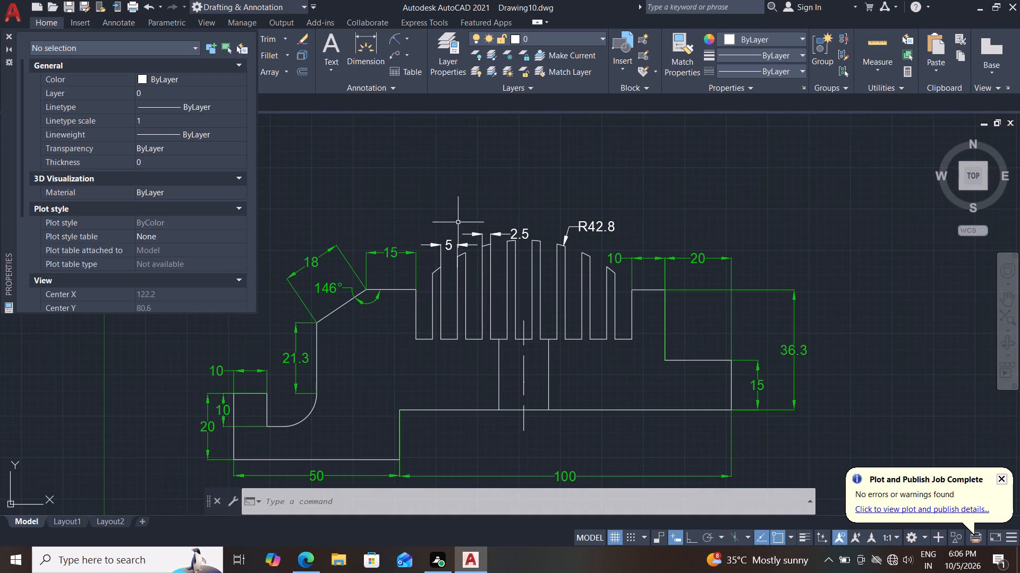
pyautogui.click(456, 232)
pyautogui.click(439, 249)
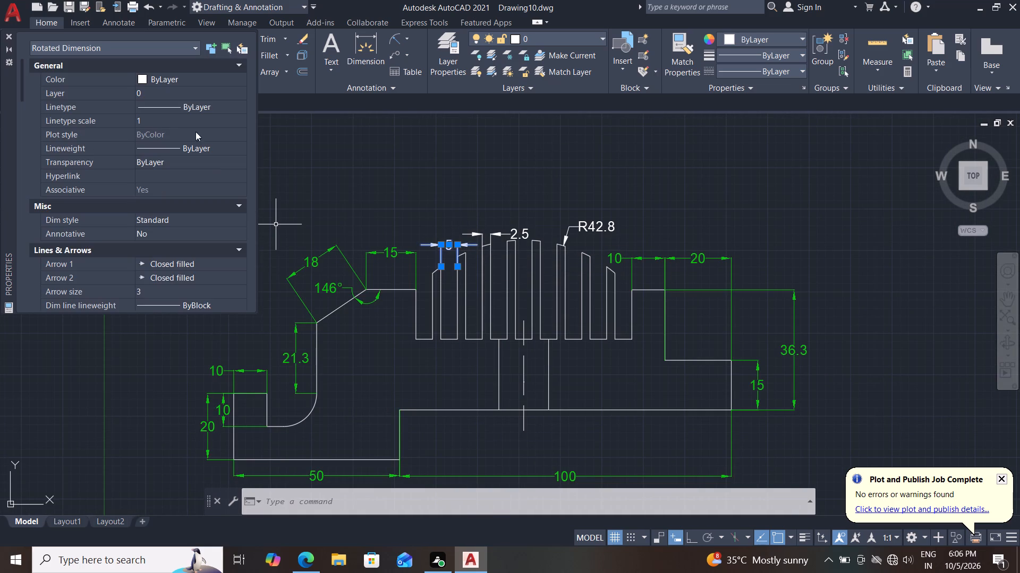
pyautogui.doubleClick(198, 77)
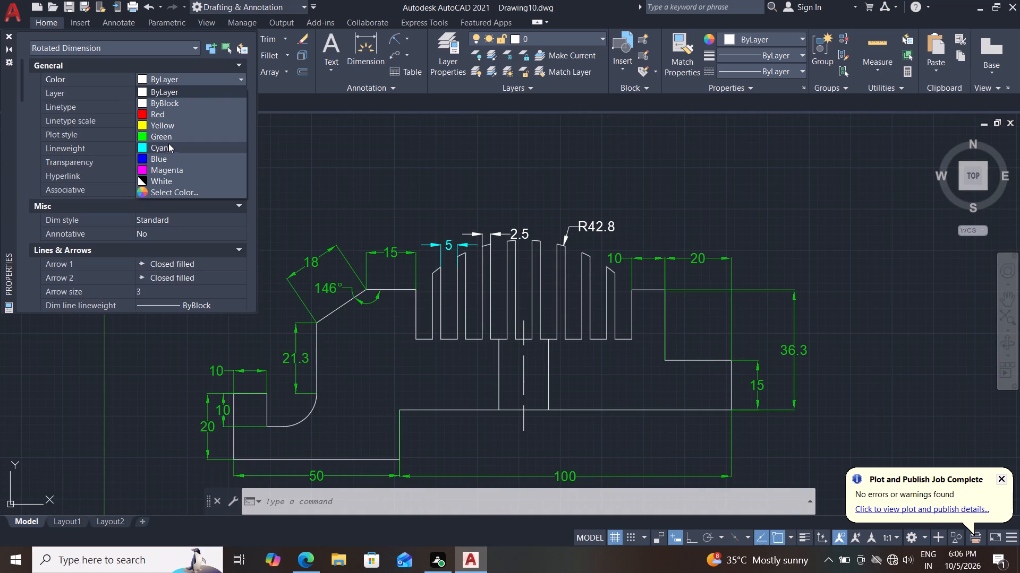
pyautogui.moveTo(168, 143); pyautogui.dragTo(174, 135)
pyautogui.moveTo(173, 160); pyautogui.dragTo(94, 168)
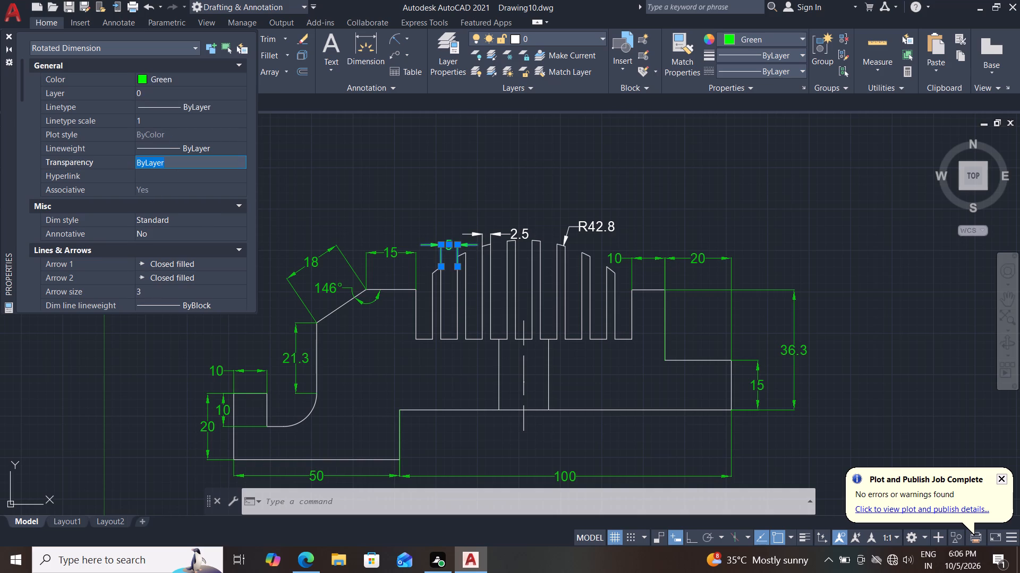
pyautogui.moveTo(94, 168); pyautogui.dragTo(93, 168)
pyautogui.write('30')
pyautogui.press('Return')
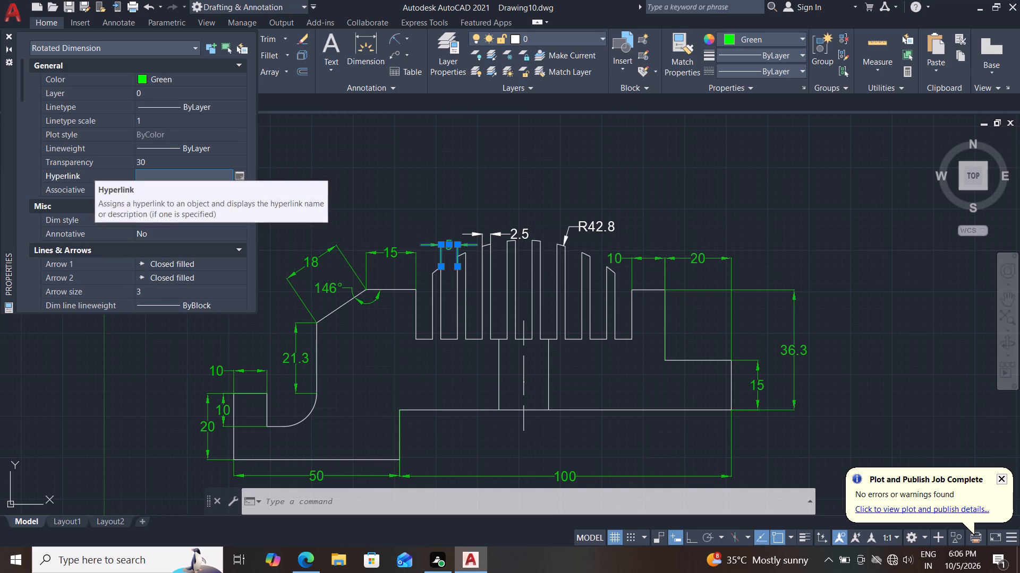
pyautogui.press('Escape')
pyautogui.press('Escape')
# Set the color of the R42.8 radial dimension on the fin tops to Green and its transparency to 30.
pyautogui.moveTo(467, 367); pyautogui.dragTo(468, 355, button='middle')
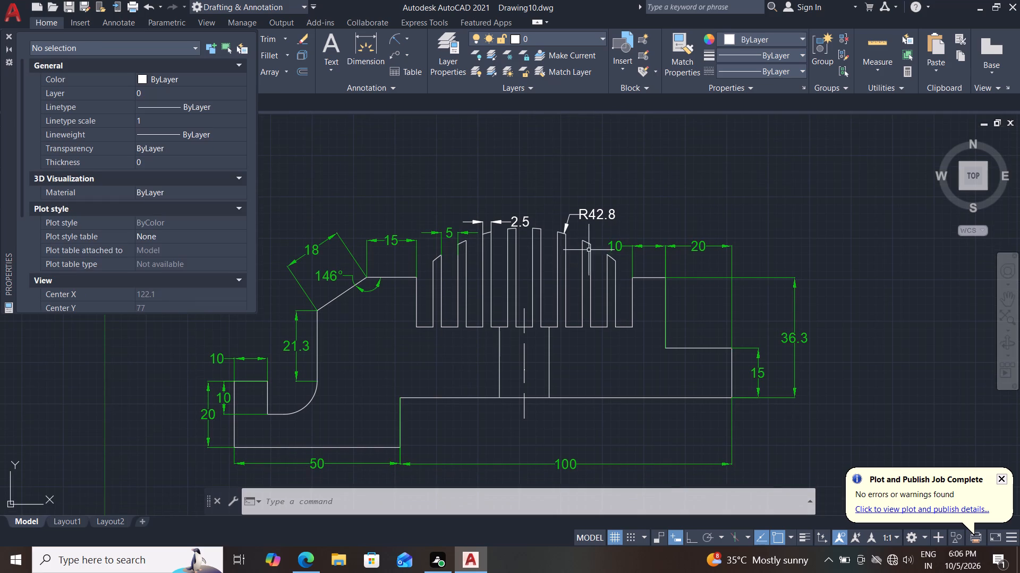
pyautogui.click(629, 205)
pyautogui.click(568, 225)
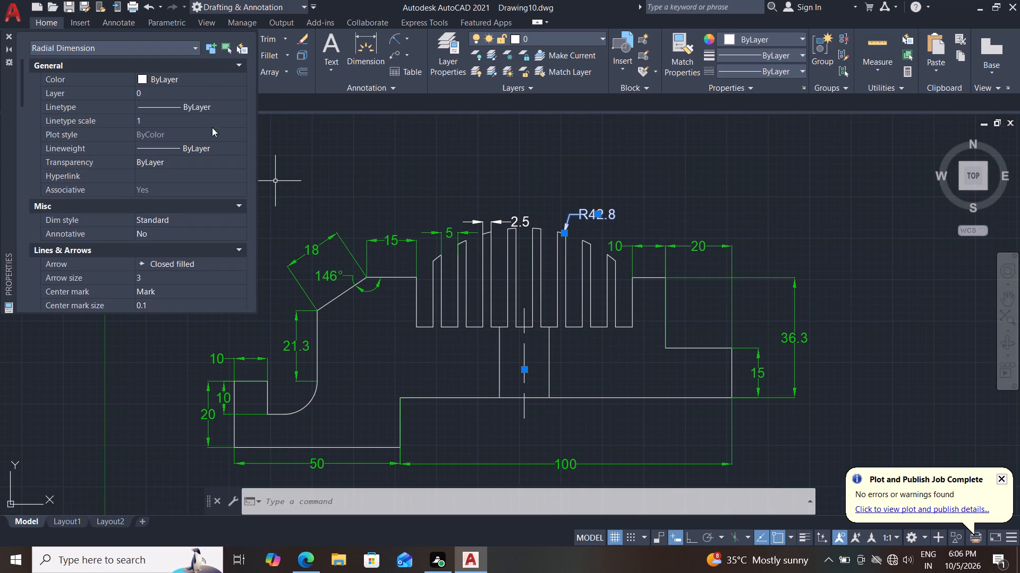
pyautogui.doubleClick(197, 85)
pyautogui.click(165, 137)
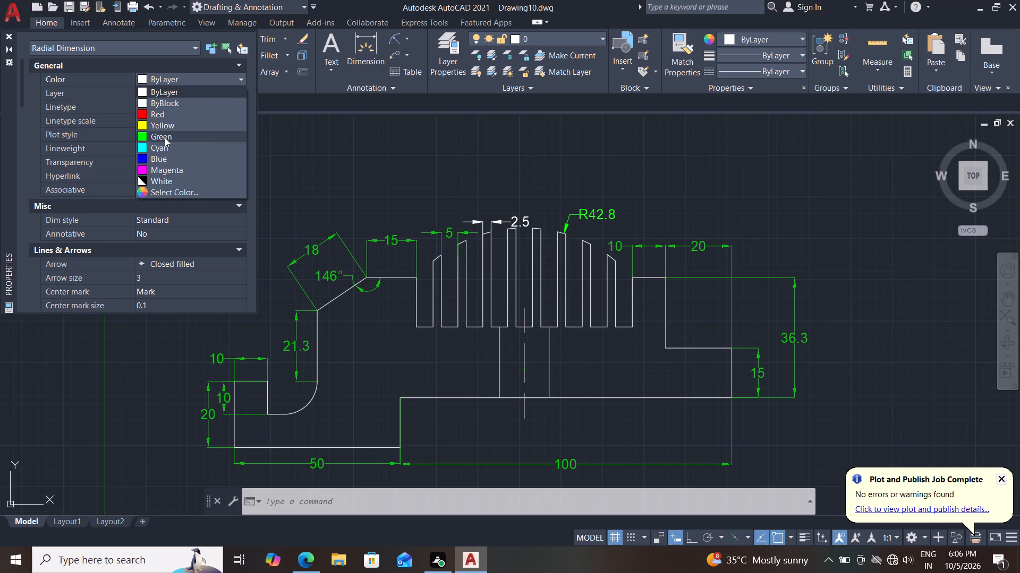
pyautogui.moveTo(171, 164); pyautogui.dragTo(87, 176)
pyautogui.write('30')
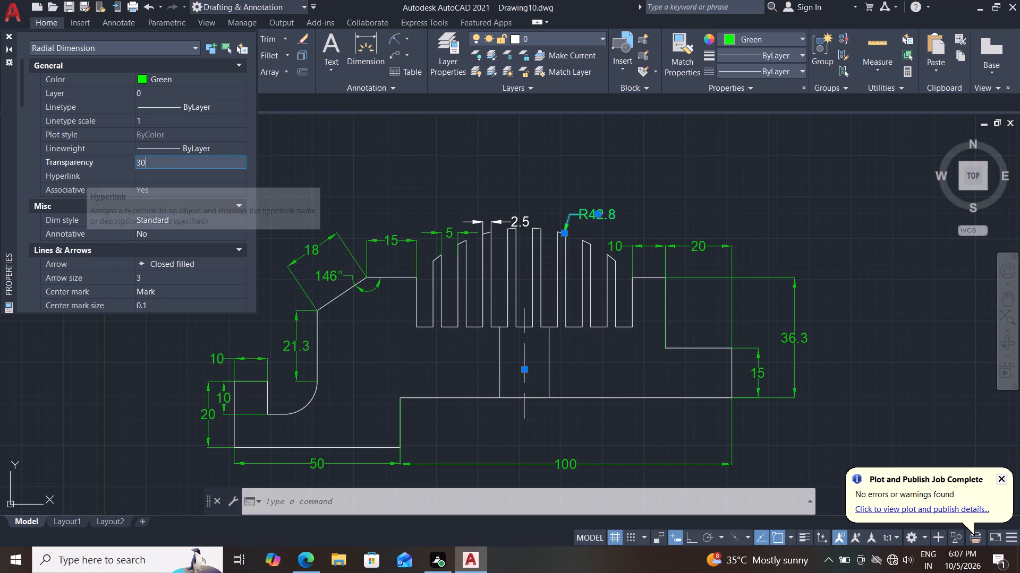
pyautogui.press('Return')
pyautogui.press('Escape')
pyautogui.press('Escape')
pyautogui.press('Escape')
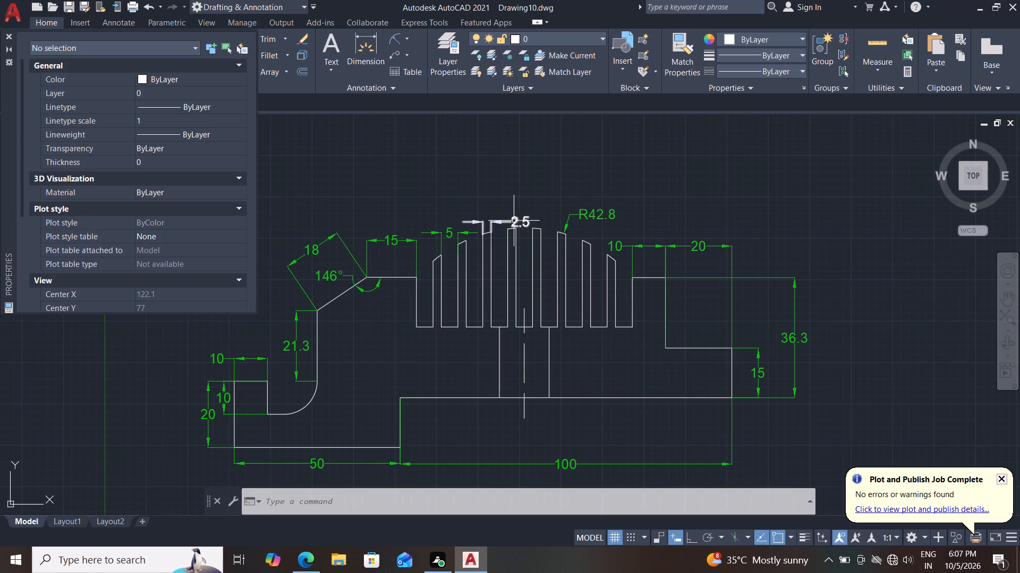
# Set the color of the 2.5 fin-width dimension to Green and its transparency to 30, and close the object properties.
pyautogui.click(512, 222)
pyautogui.doubleClick(192, 77)
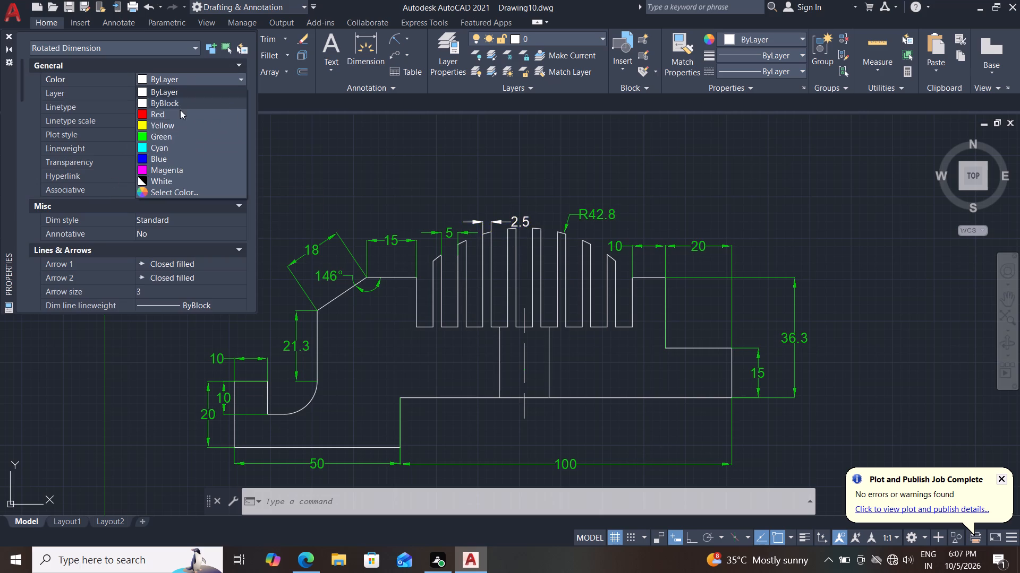
pyautogui.click(167, 142)
pyautogui.moveTo(173, 163); pyautogui.dragTo(89, 163)
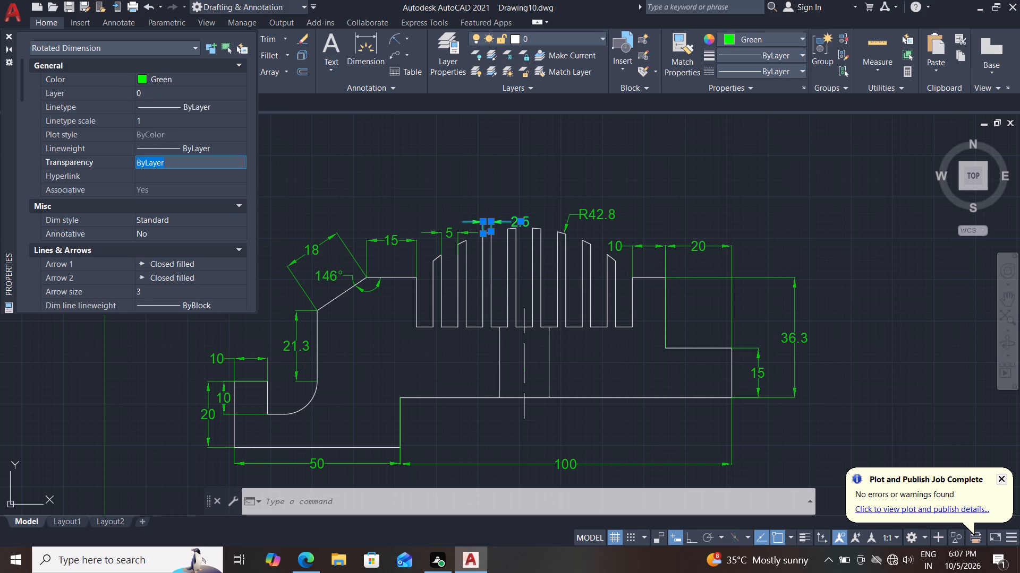
pyautogui.write('30')
pyautogui.press('Return')
pyautogui.press('Escape')
pyautogui.press('Escape')
pyautogui.press('Escape')
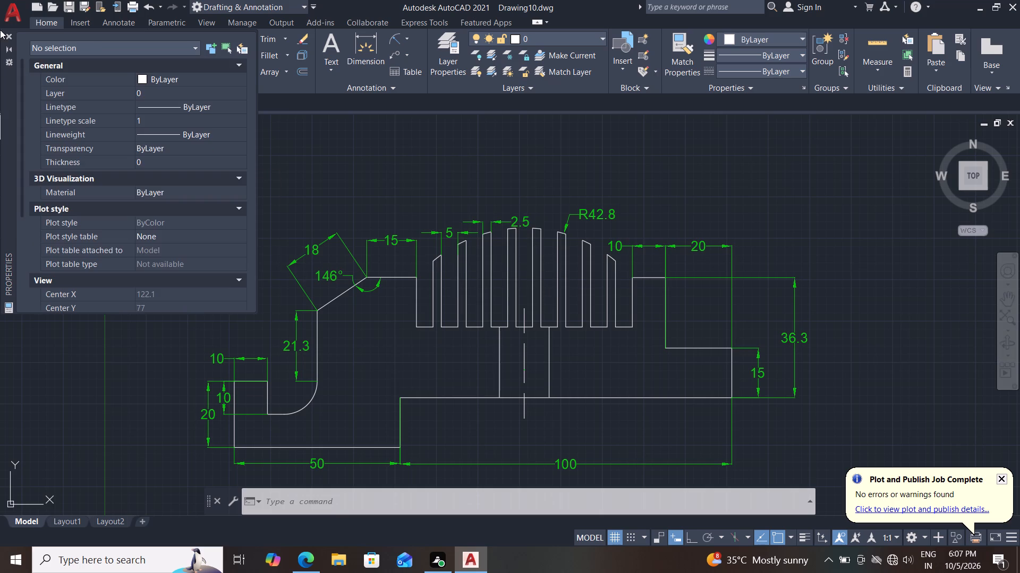
pyautogui.click(4, 34)
pyautogui.press('Escape')
pyautogui.press('Escape')
# Dimension the width of the centerlined slot at its lower end, placing the dimension just below the base edge.
pyautogui.click(356, 48)
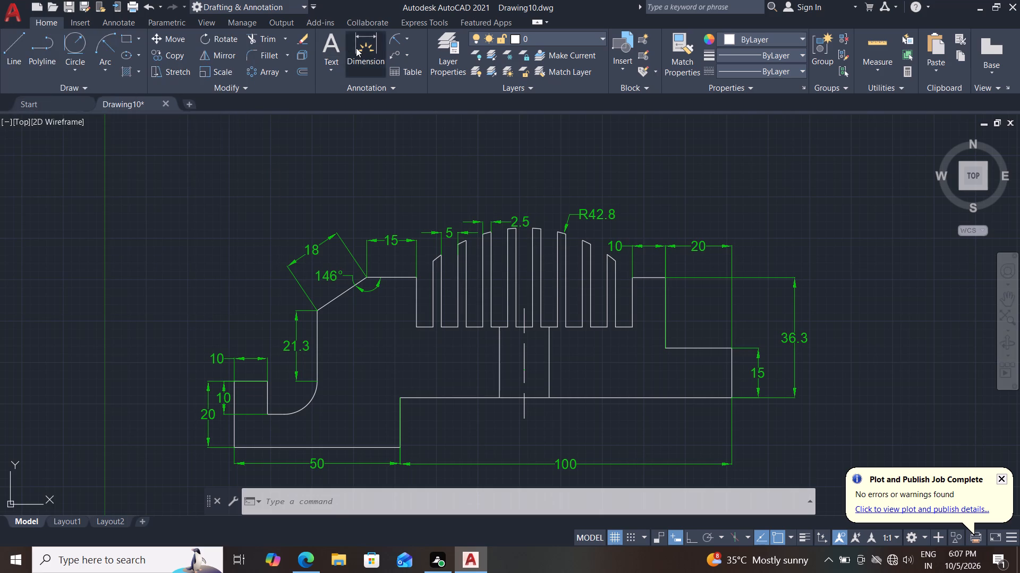
pyautogui.click(498, 394)
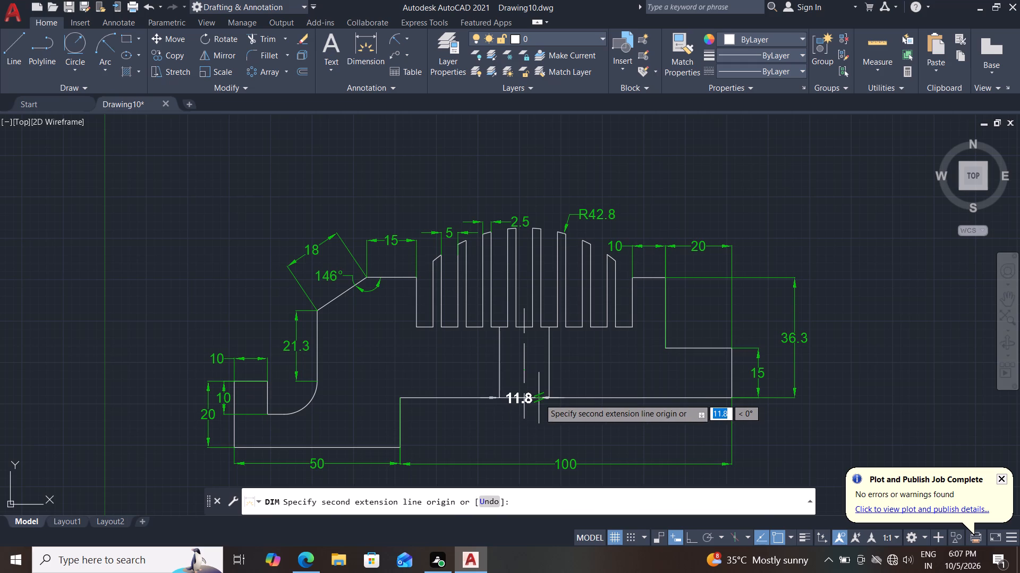
pyautogui.click(547, 397)
pyautogui.click(525, 416)
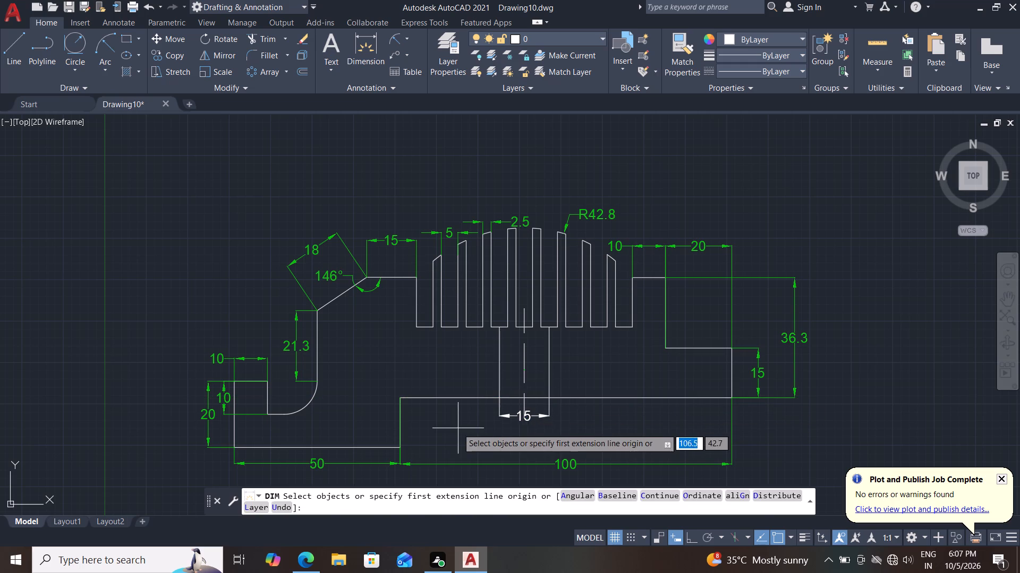
pyautogui.press('Escape')
pyautogui.press('Escape')
# Set the color of the slot-width dimension below the base edge to Green and its transparency to 30.
pyautogui.click(542, 417)
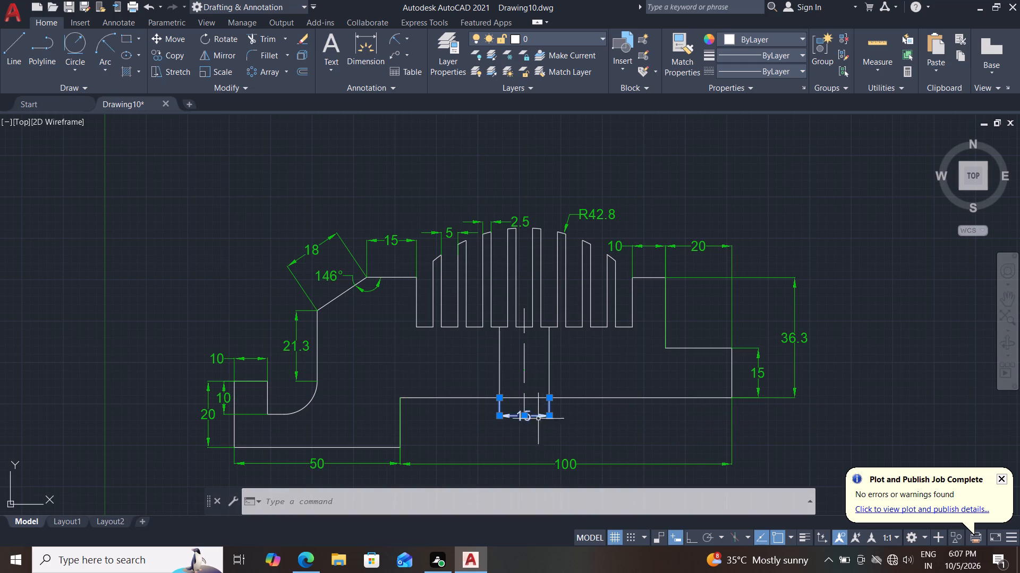
pyautogui.write('pr')
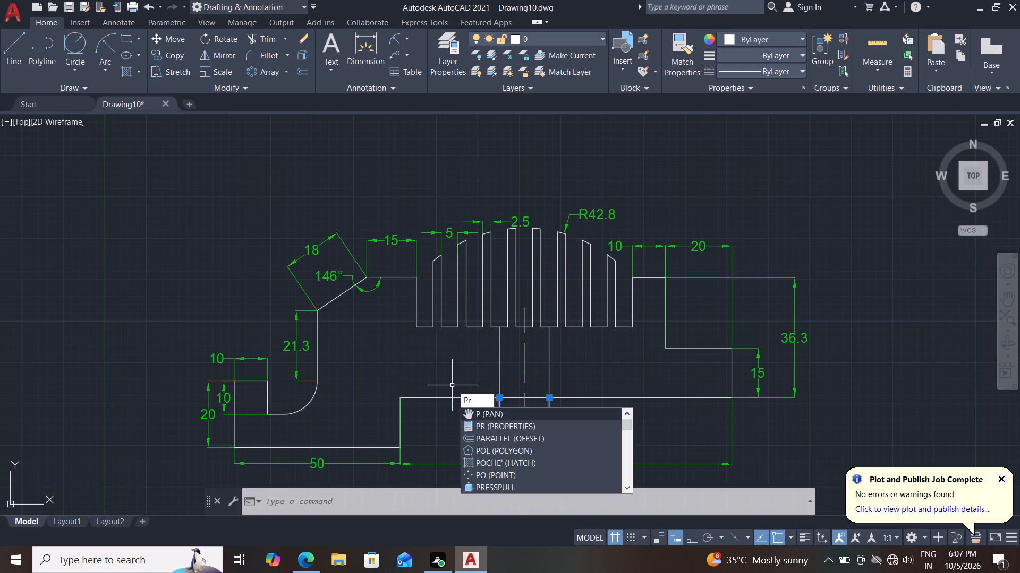
pyautogui.press('Return')
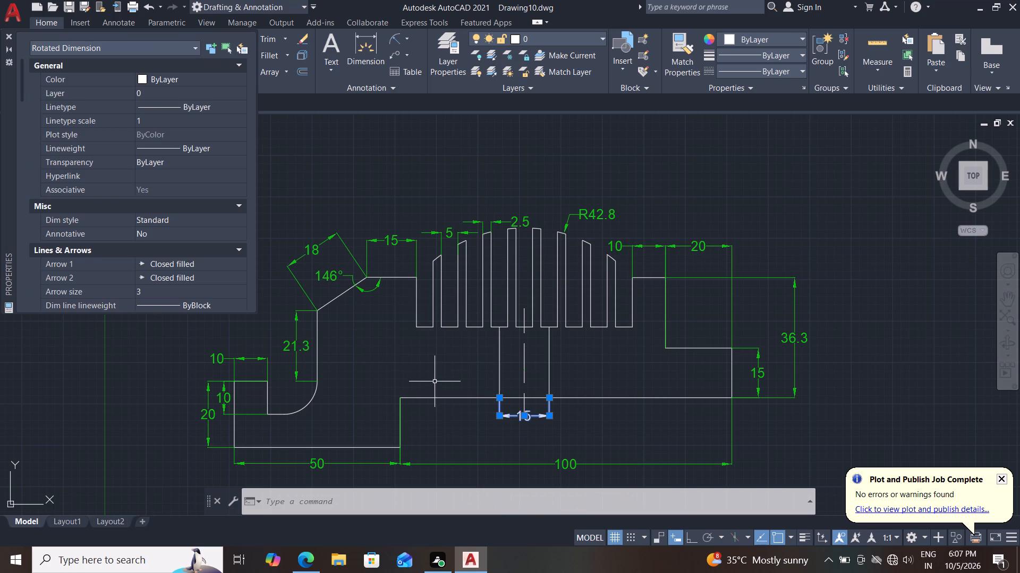
pyautogui.doubleClick(181, 80)
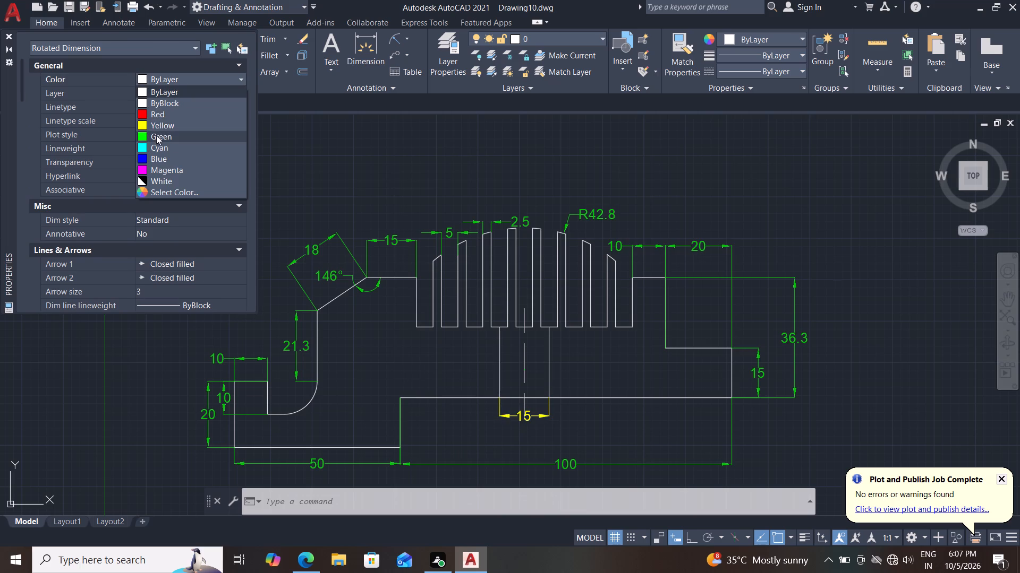
pyautogui.click(156, 140)
pyautogui.moveTo(171, 164); pyautogui.dragTo(46, 160)
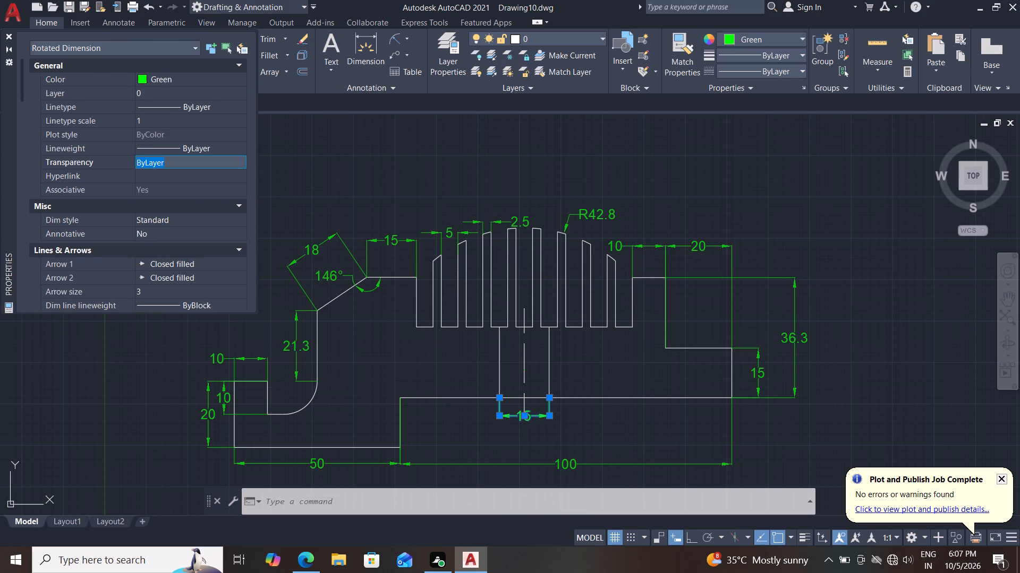
pyautogui.moveTo(46, 160); pyautogui.dragTo(44, 161)
pyautogui.write('30')
pyautogui.press('Return')
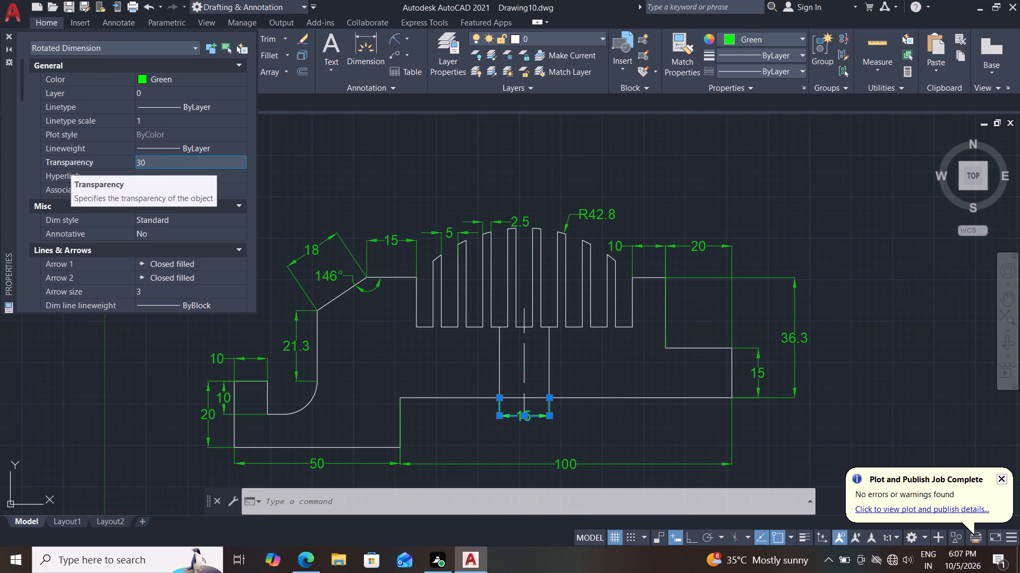
# Clear the selection and close the object properties.
pyautogui.press('Escape')
pyautogui.press('Escape')
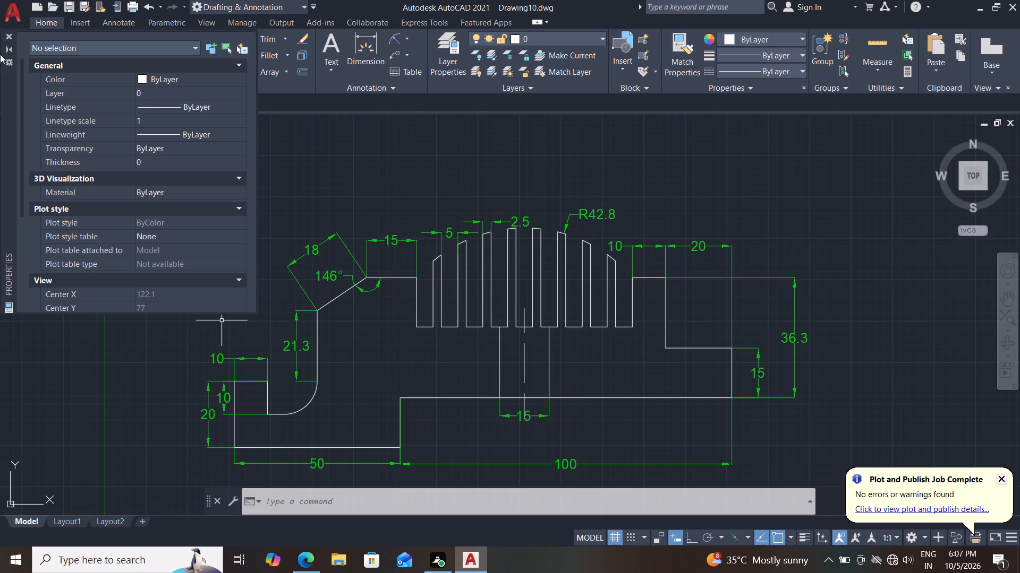
pyautogui.click(8, 36)
pyautogui.press('Escape')
pyautogui.press('Escape')
# Copy the whole dimensioned profile horizontally into the empty space beyond the original's stepped end.
pyautogui.scroll(-1, 391, 393)
pyautogui.moveTo(386, 392); pyautogui.dragTo(370, 297, button='middle')
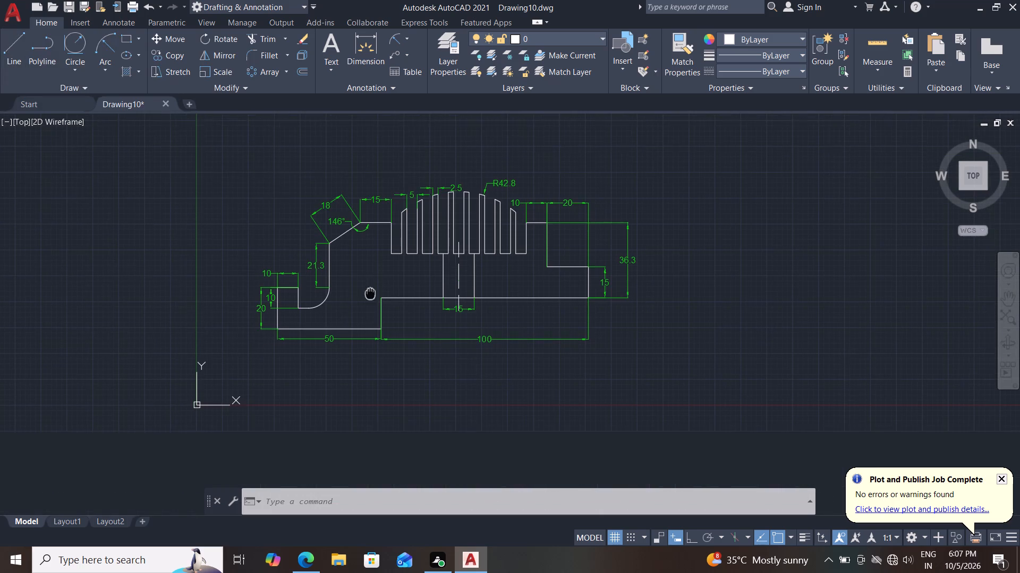
pyautogui.moveTo(370, 297); pyautogui.dragTo(370, 299, button='middle')
pyautogui.moveTo(375, 320); pyautogui.dragTo(352, 370, button='middle')
pyautogui.moveTo(661, 201); pyautogui.dragTo(663, 206)
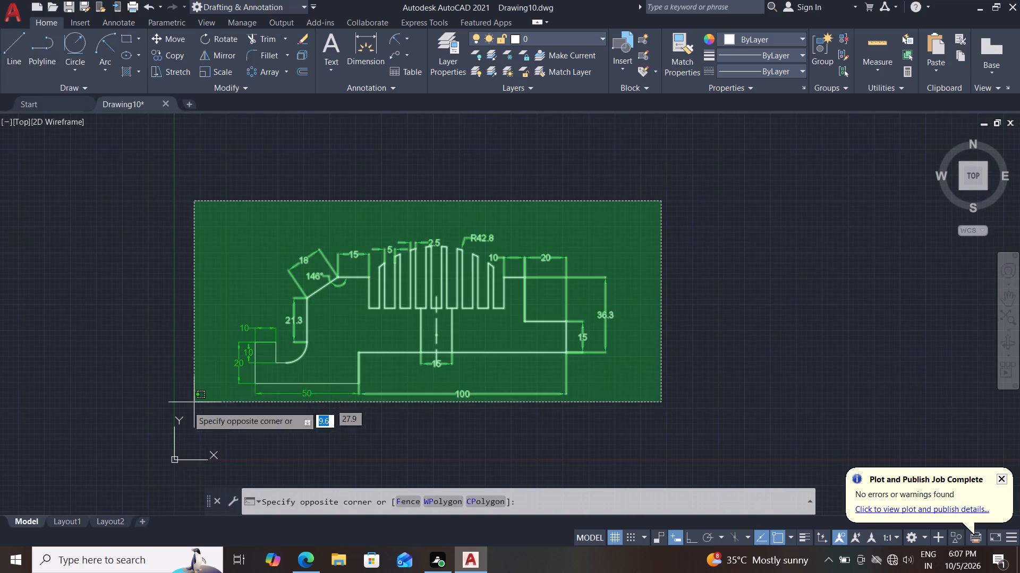
pyautogui.click(173, 419)
pyautogui.write('co')
pyautogui.press('Return')
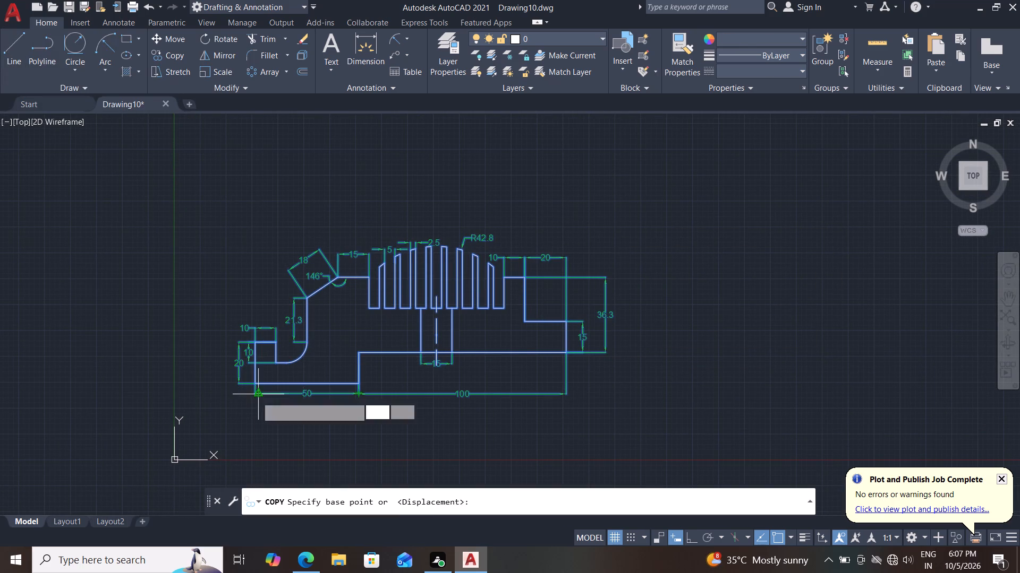
pyautogui.click(438, 331)
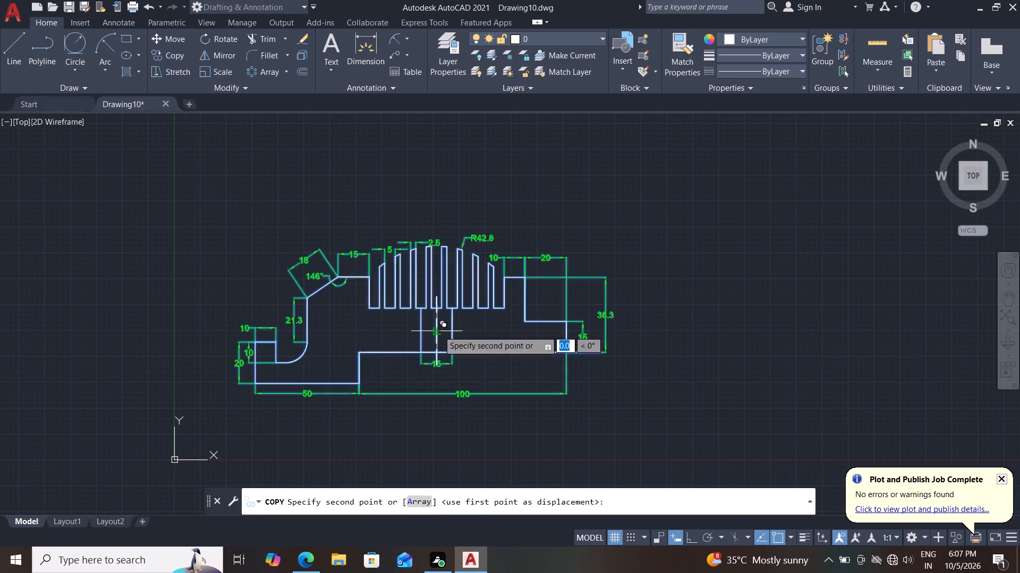
pyautogui.click(843, 333)
pyautogui.press('Escape')
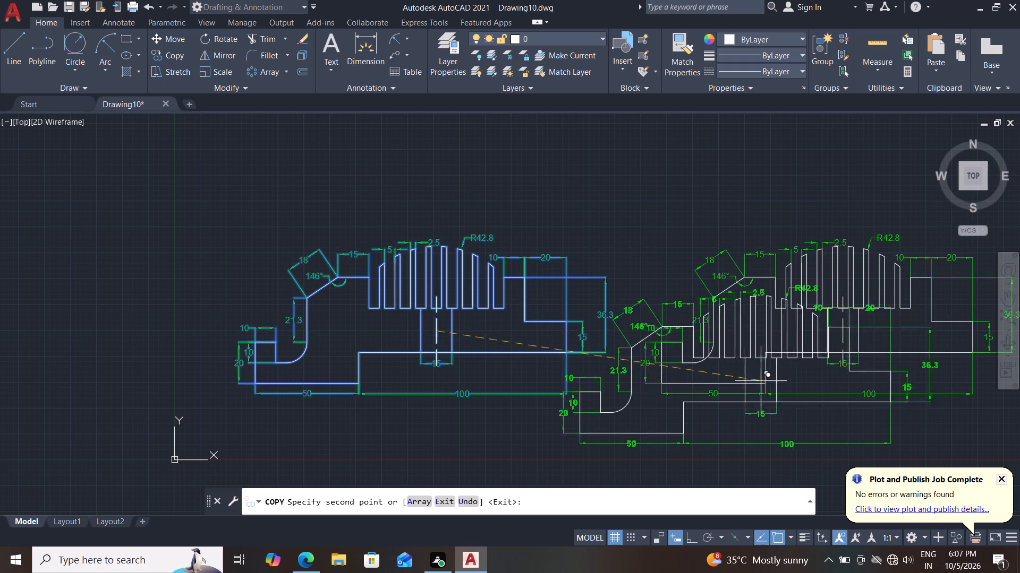
pyautogui.press('Escape')
# Delete the 100, 36.3, 15-high step, 20, 10 and R42.8 dimensions from the stepped side and fins of the copy.
pyautogui.moveTo(762, 397); pyautogui.dragTo(698, 375, button='middle')
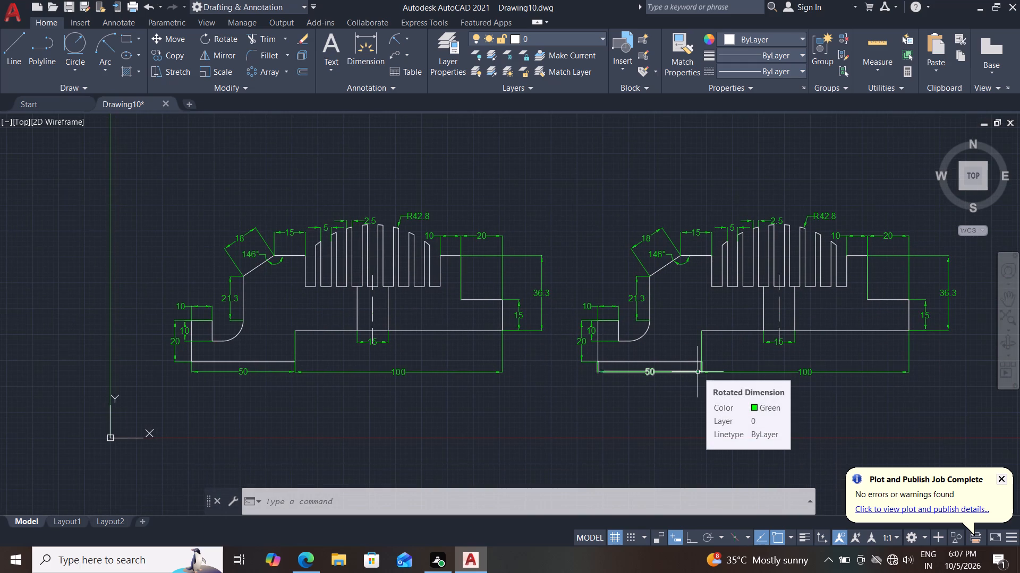
pyautogui.moveTo(739, 389); pyautogui.dragTo(624, 405, button='middle')
pyautogui.moveTo(838, 379); pyautogui.dragTo(836, 380)
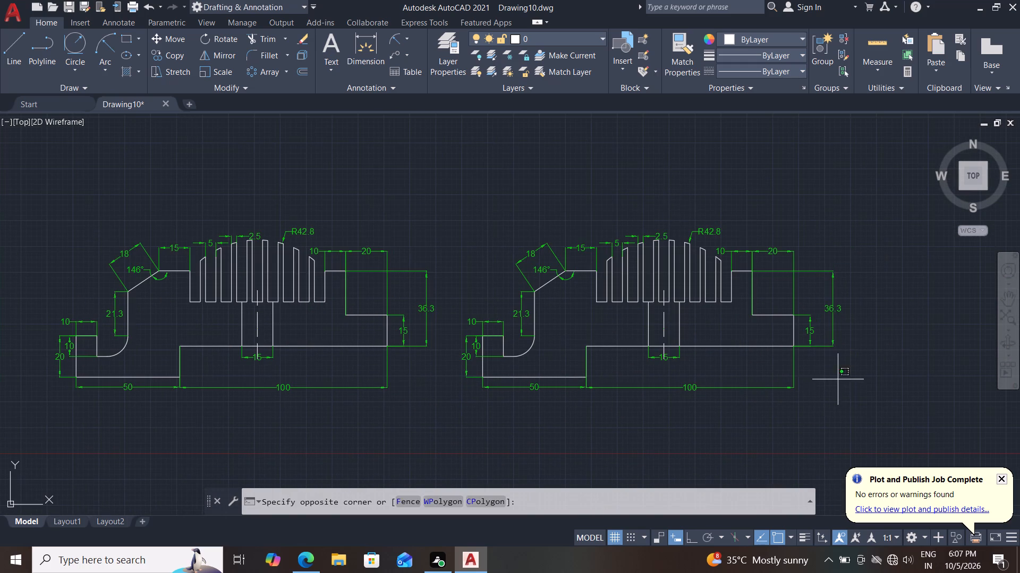
pyautogui.moveTo(836, 380); pyautogui.dragTo(791, 396)
pyautogui.click(670, 418)
pyautogui.press('Delete')
pyautogui.moveTo(851, 274); pyautogui.dragTo(851, 279)
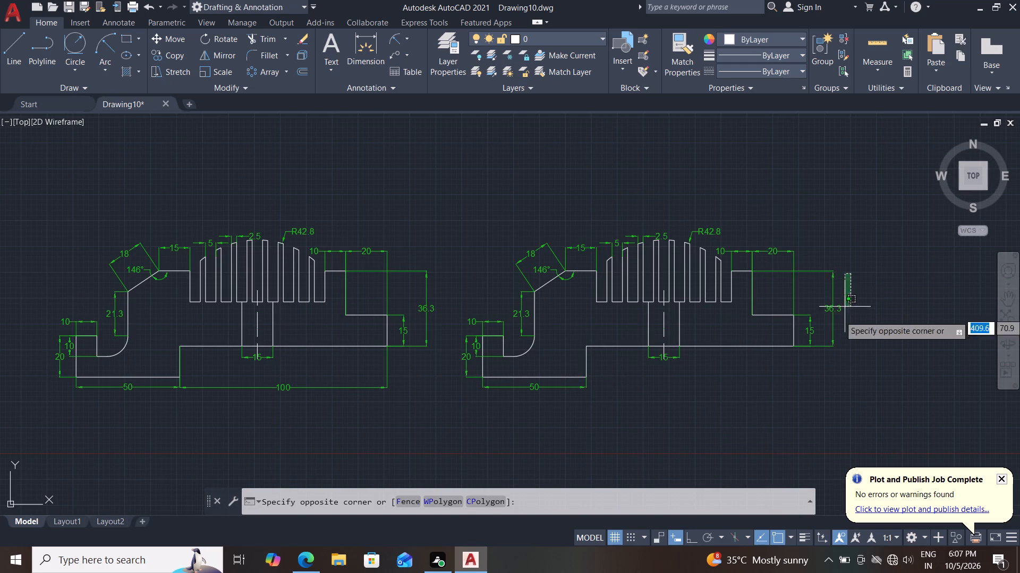
pyautogui.click(810, 351)
pyautogui.press('Delete')
pyautogui.moveTo(820, 231); pyautogui.dragTo(813, 232)
pyautogui.click(737, 253)
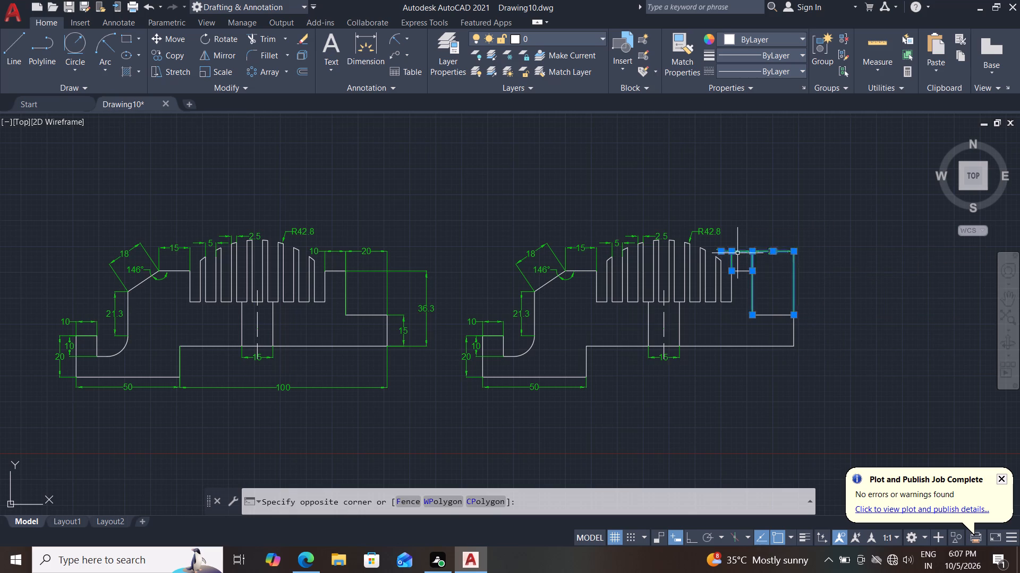
pyautogui.press('Delete')
pyautogui.click(723, 227)
pyautogui.click(694, 233)
pyautogui.press('Delete')
# Delete the copy's 2.5 and 5 fin dimensions and the 15 dimension above the flat top edge.
pyautogui.scroll(1, 653, 240)
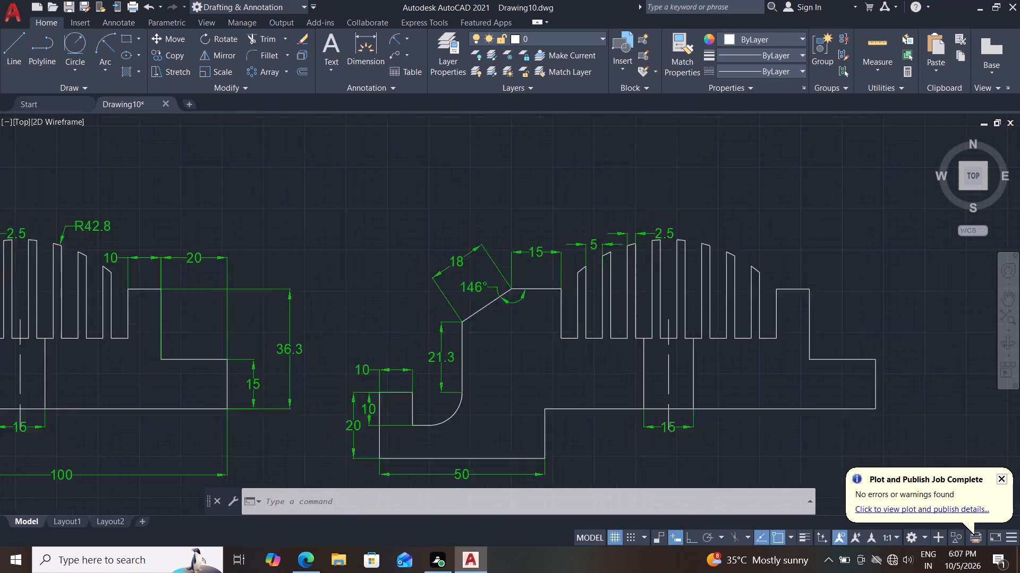
pyautogui.scroll(1, 653, 240)
pyautogui.click(652, 231)
pyautogui.press('Delete')
pyautogui.click(606, 234)
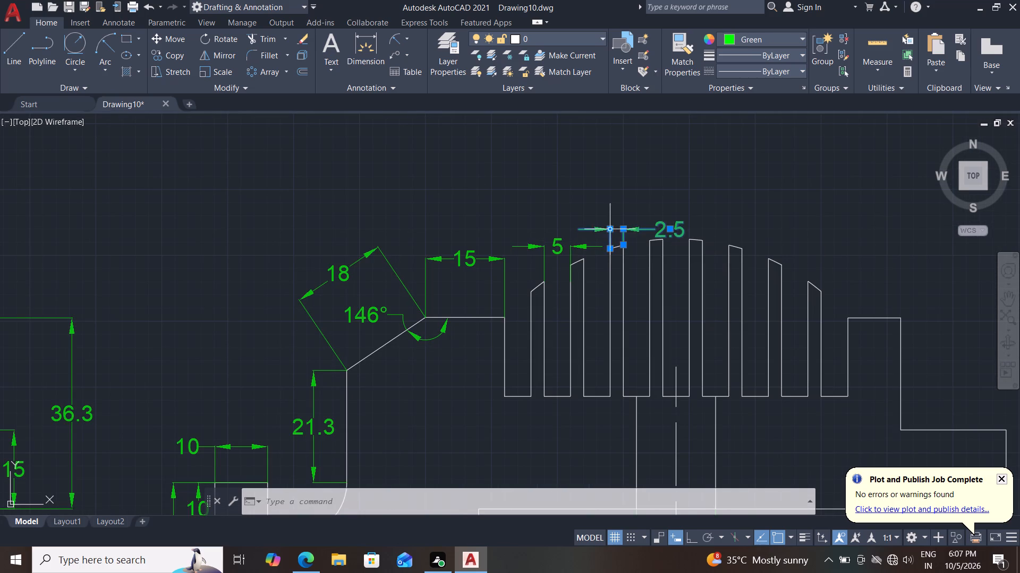
pyautogui.press('Delete')
pyautogui.click(544, 252)
pyautogui.press('Delete')
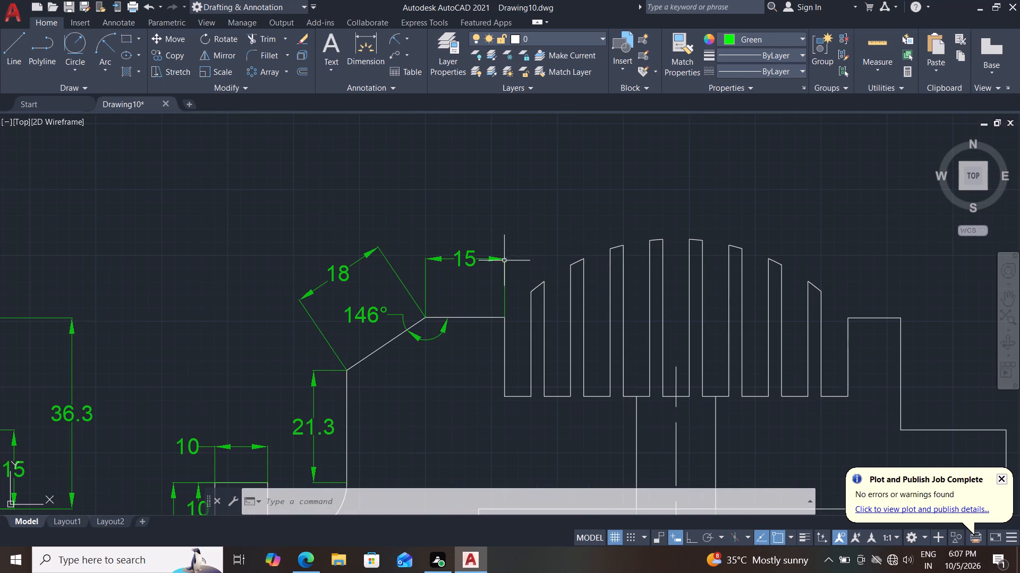
pyautogui.click(484, 261)
pyautogui.press('Delete')
pyautogui.press('Delete')
pyautogui.click(461, 276)
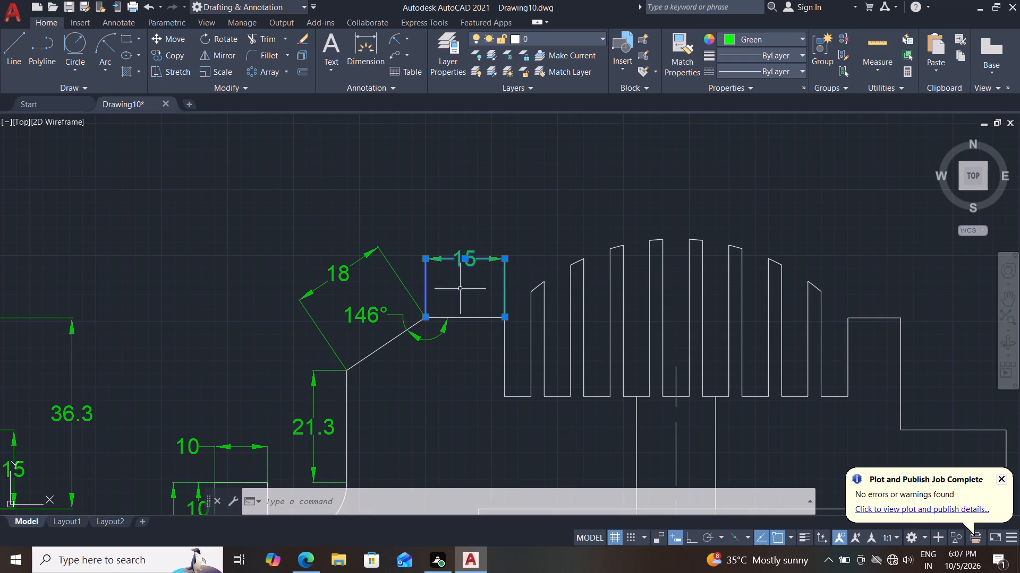
pyautogui.press('Delete')
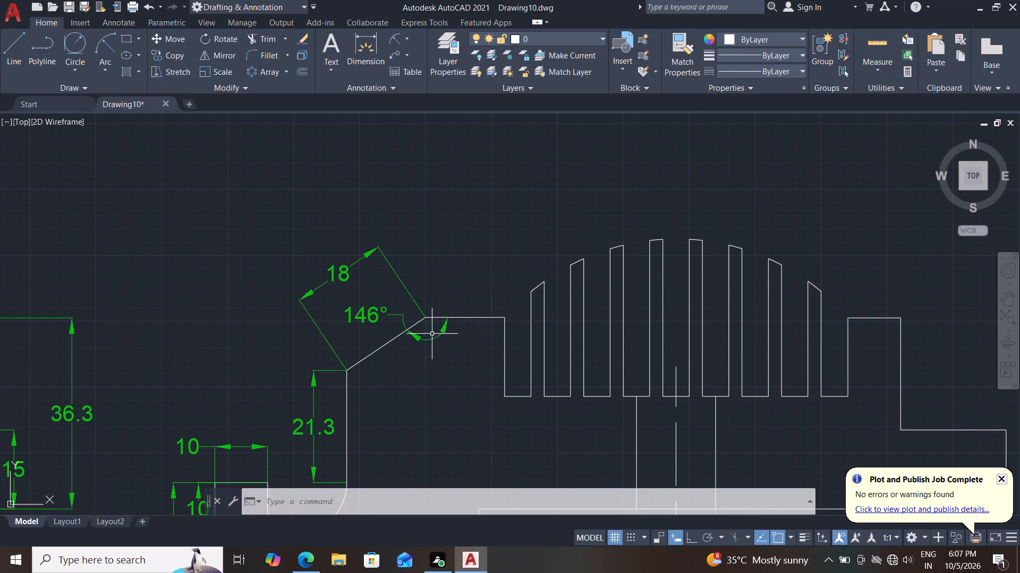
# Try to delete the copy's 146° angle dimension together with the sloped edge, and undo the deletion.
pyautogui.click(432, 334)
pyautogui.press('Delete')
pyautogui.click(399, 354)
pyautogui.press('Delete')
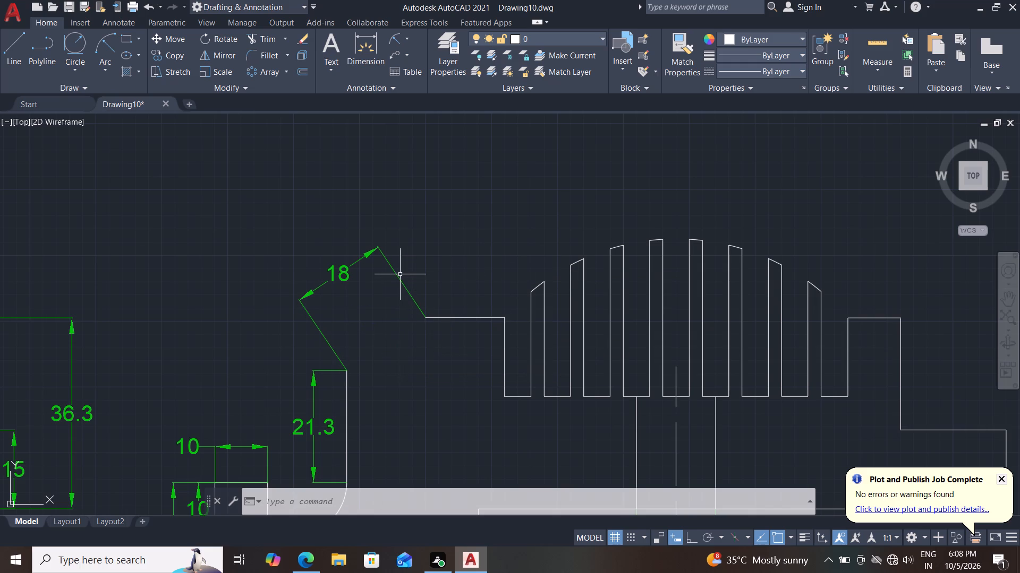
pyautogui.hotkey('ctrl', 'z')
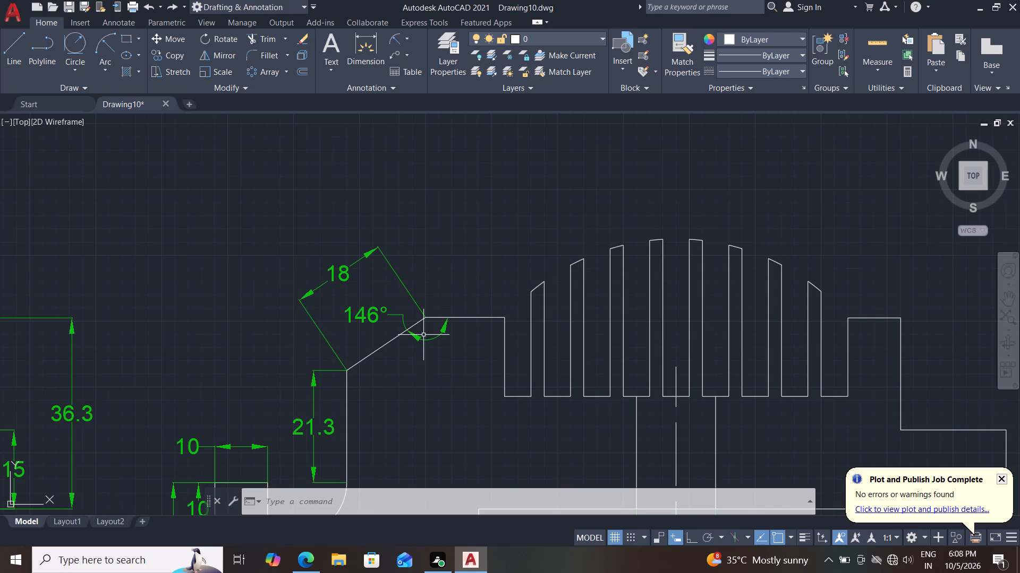
# Delete the copy's 146° angle dimension, the 18 sloped-edge dimension and the 21.3 vertical dimension.
pyautogui.click(424, 338)
pyautogui.press('Delete')
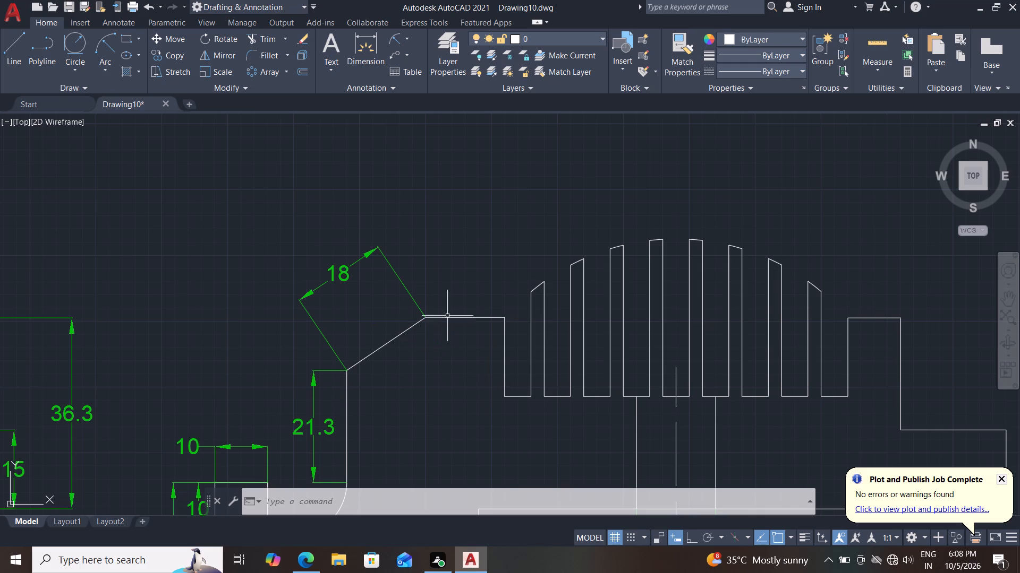
pyautogui.moveTo(454, 210); pyautogui.dragTo(433, 218)
pyautogui.click(311, 289)
pyautogui.press('Delete')
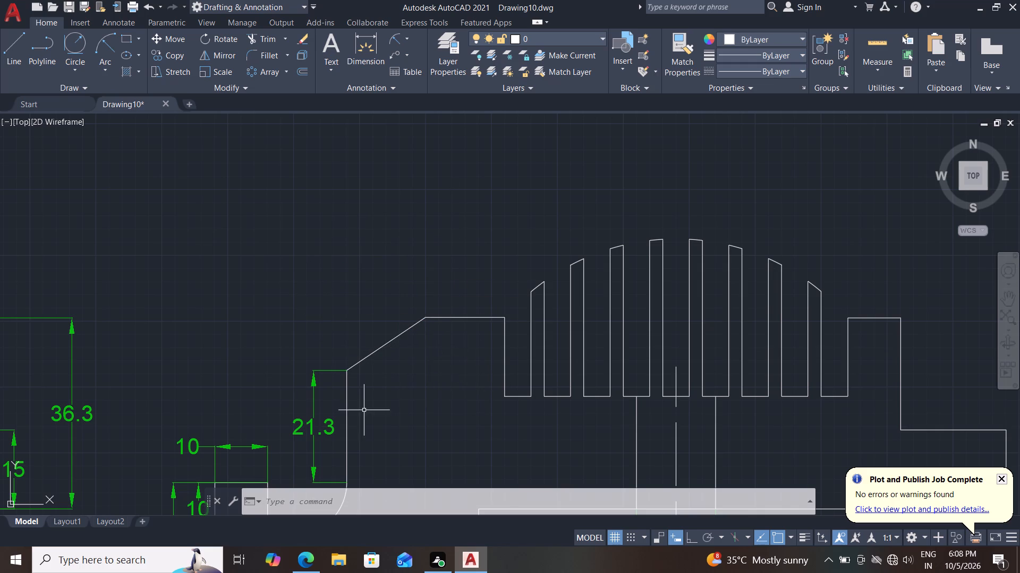
pyautogui.moveTo(370, 398); pyautogui.dragTo(423, 270, button='middle')
pyautogui.moveTo(351, 239); pyautogui.dragTo(355, 311)
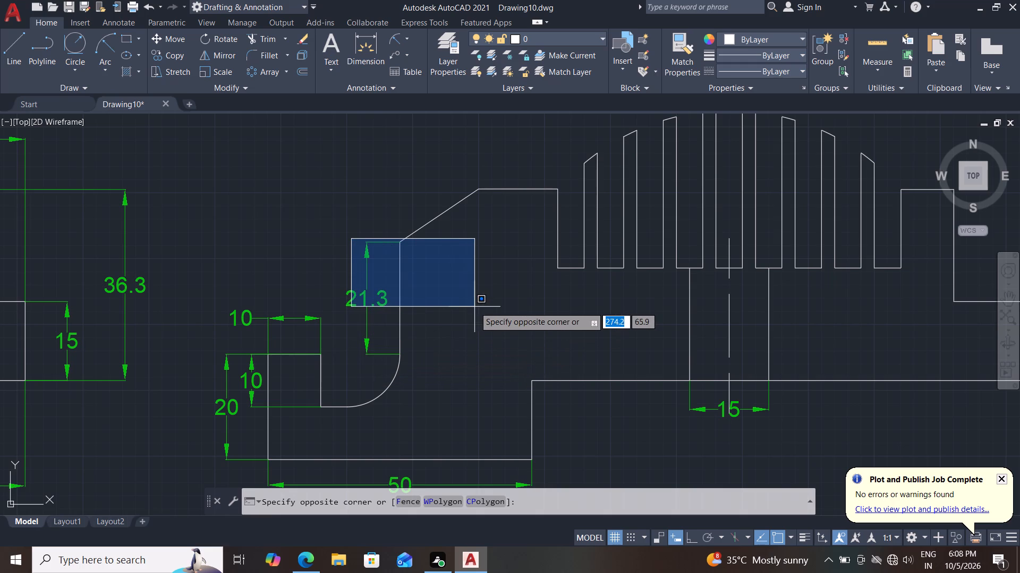
pyautogui.click(343, 306)
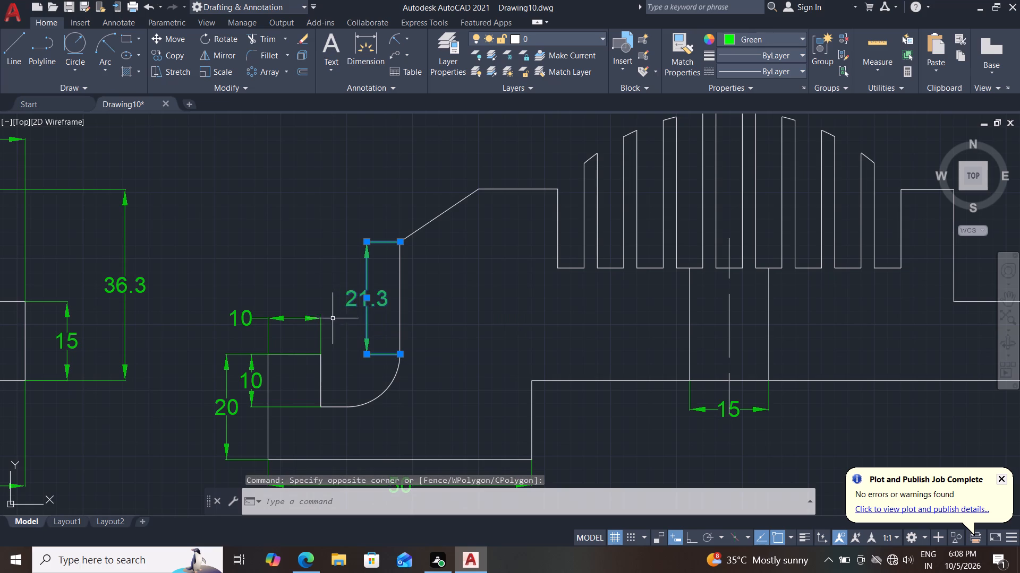
pyautogui.press('Delete')
# Delete the copy's two 10 dimensions and 20 dimension around the hook, and the 50 dimension below the base.
pyautogui.moveTo(460, 377); pyautogui.dragTo(468, 354, button='middle')
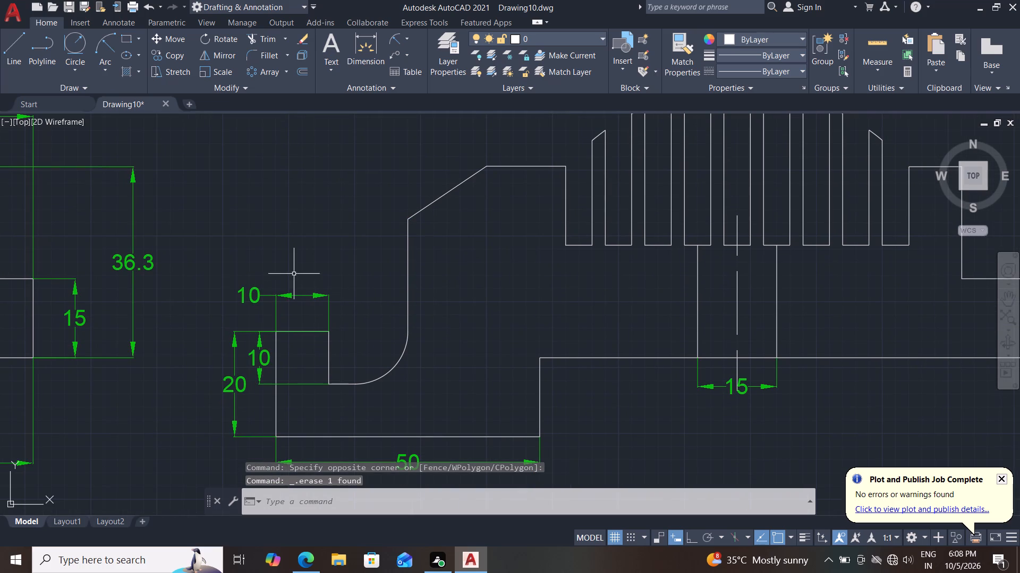
pyautogui.moveTo(295, 272); pyautogui.dragTo(261, 303)
pyautogui.click(235, 312)
pyautogui.press('Delete')
pyautogui.click(248, 332)
pyautogui.press('Delete')
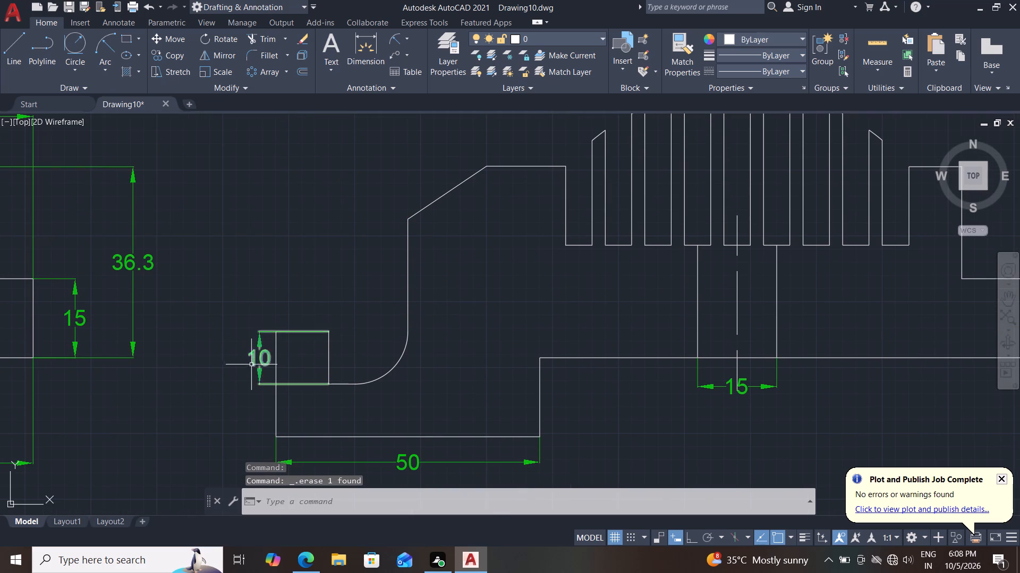
pyautogui.click(263, 355)
pyautogui.press('Delete')
pyautogui.moveTo(231, 395); pyautogui.dragTo(252, 297, button='middle')
pyautogui.click(451, 360)
pyautogui.press('Delete')
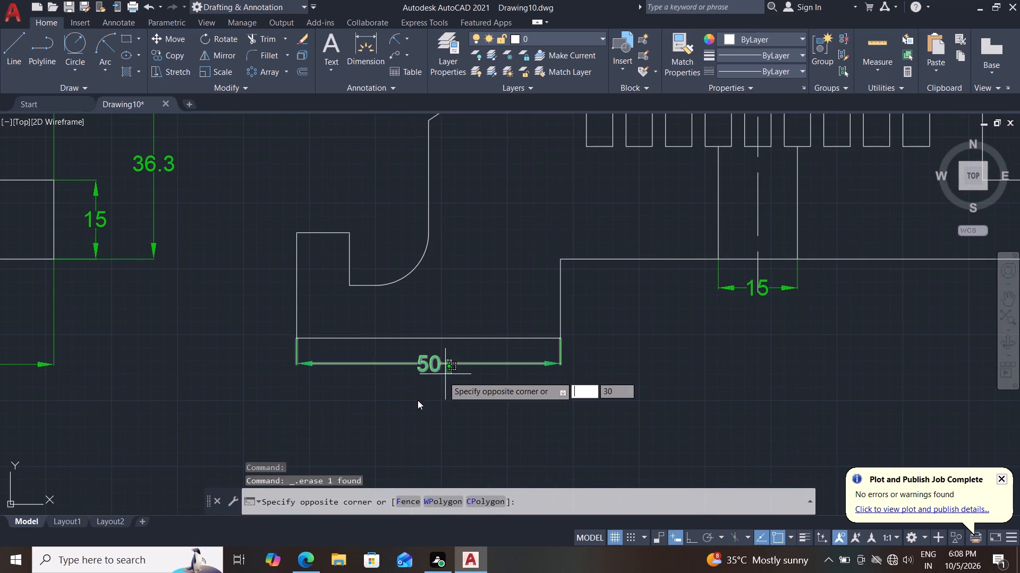
pyautogui.click(418, 400)
pyautogui.press('Delete')
# Delete the 15 slot-width dimension and the slot centerline from the copy.
pyautogui.click(755, 285)
pyautogui.press('Delete')
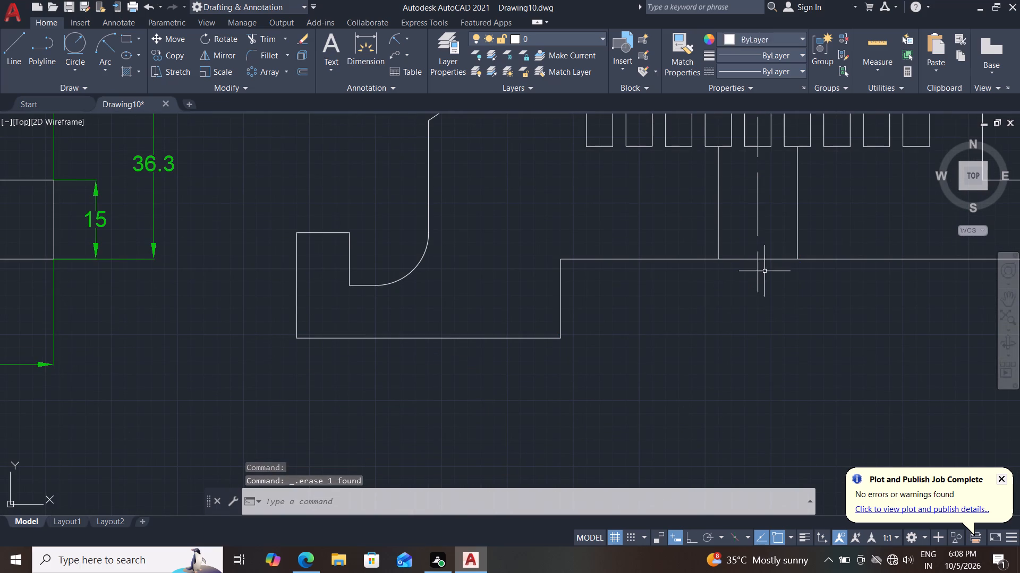
pyautogui.click(758, 280)
pyautogui.press('Delete')
pyautogui.scroll(-3, 658, 360)
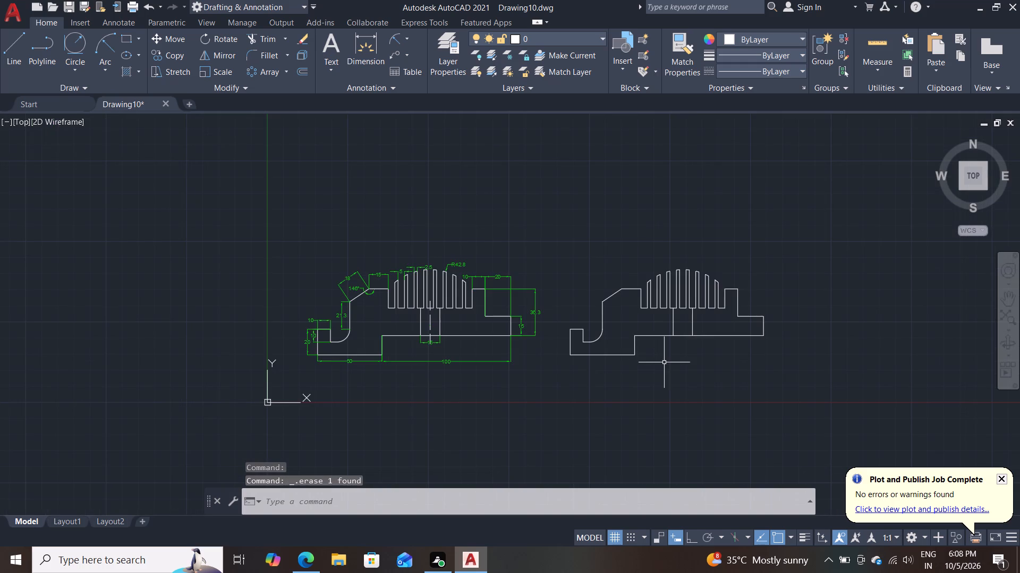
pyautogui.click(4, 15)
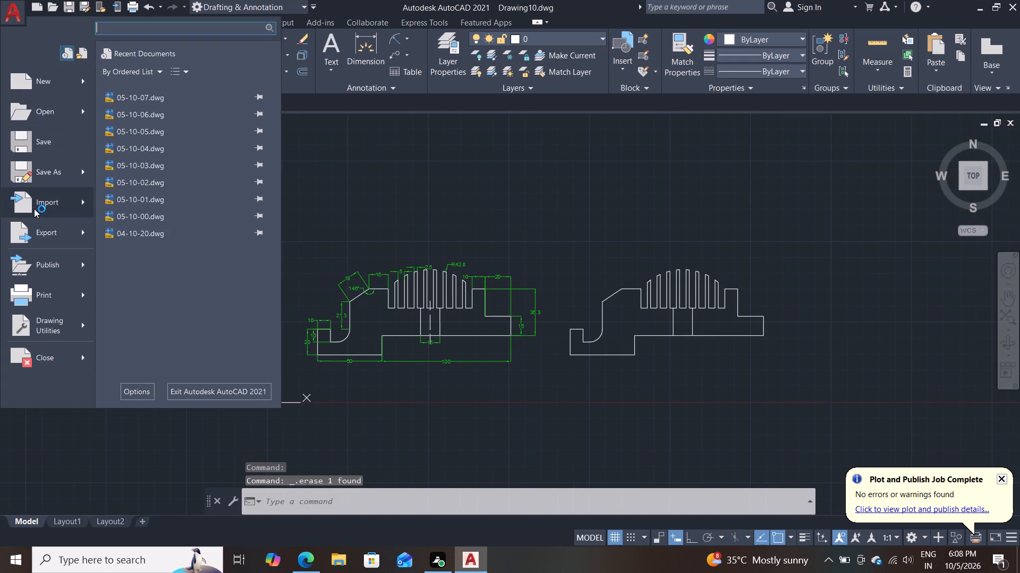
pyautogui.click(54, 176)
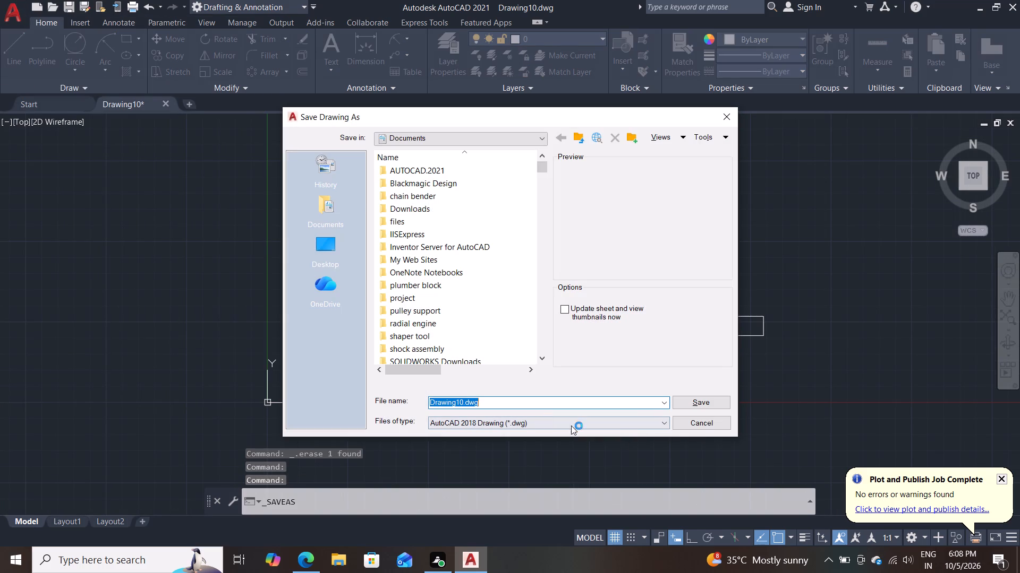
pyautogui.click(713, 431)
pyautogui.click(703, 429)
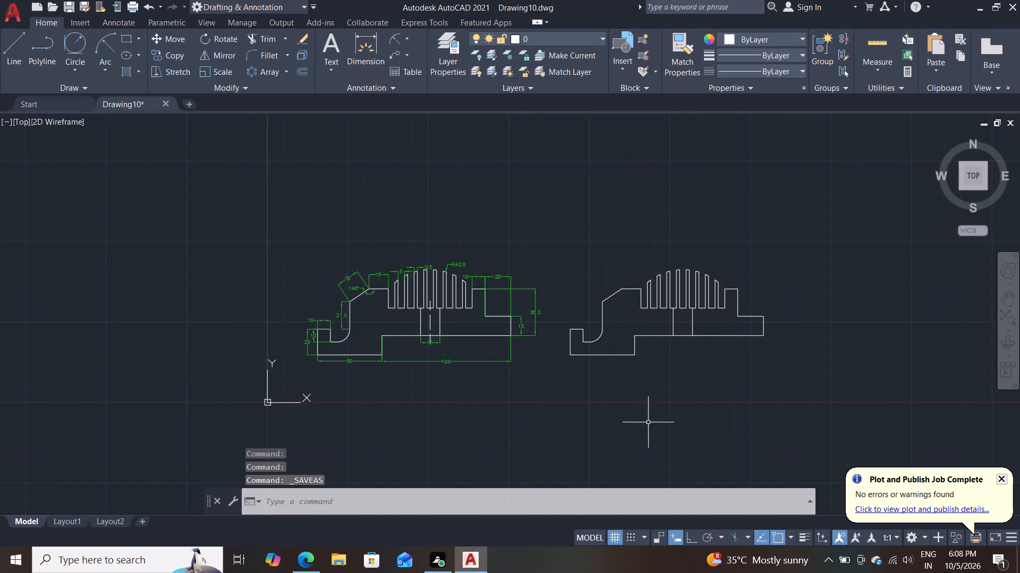
# Rotate the texts of the hook's vertical 20 and 10 dimensions and the vertical 15 step dimension to 90 degrees.
pyautogui.scroll(2, 411, 354)
pyautogui.press('s')
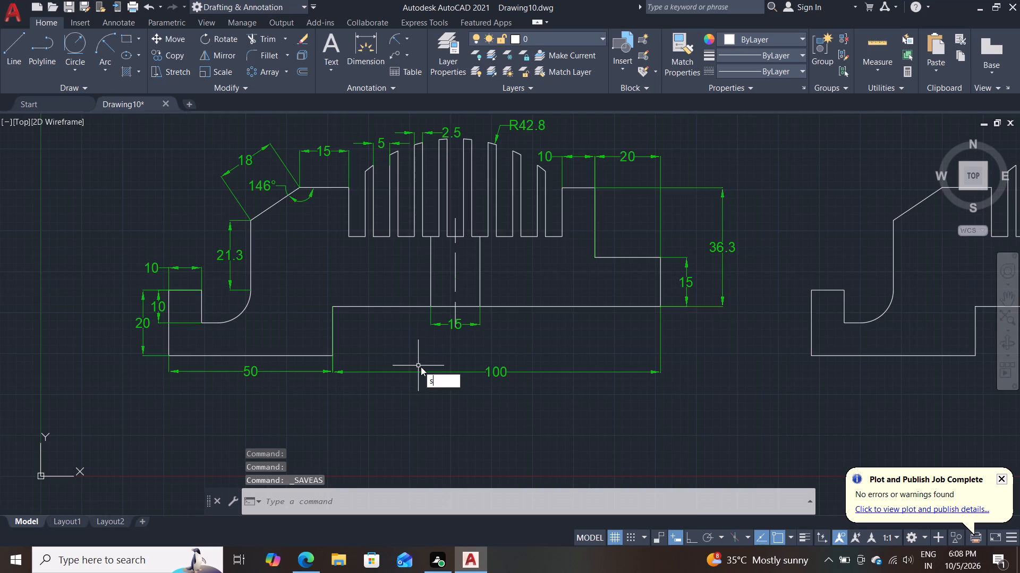
pyautogui.press('BackSpace')
pyautogui.write('de')
pyautogui.press('d')
pyautogui.press('Return')
pyautogui.moveTo(470, 429); pyautogui.dragTo(426, 370)
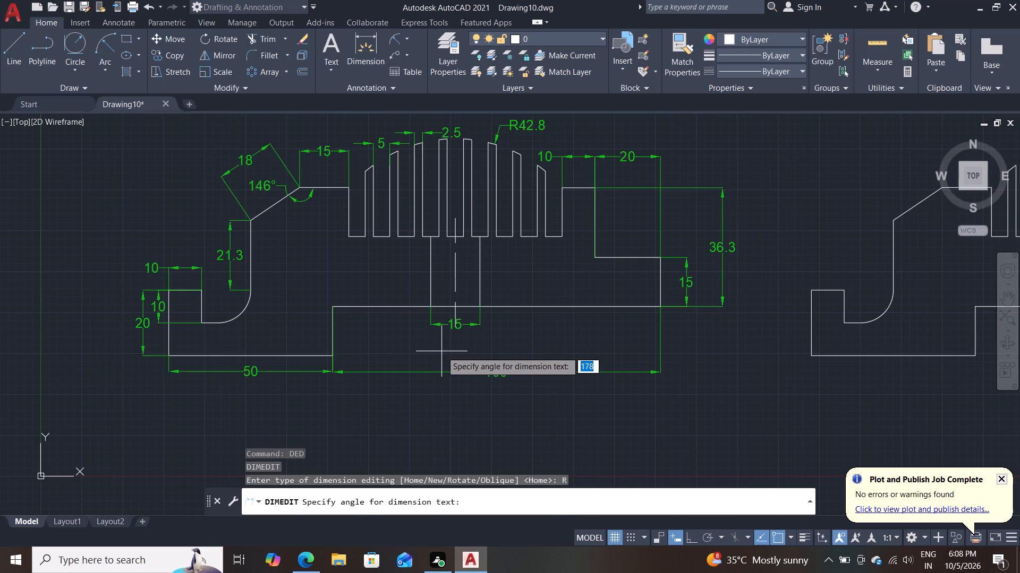
pyautogui.press('9')
pyautogui.press('0')
pyautogui.press('Return')
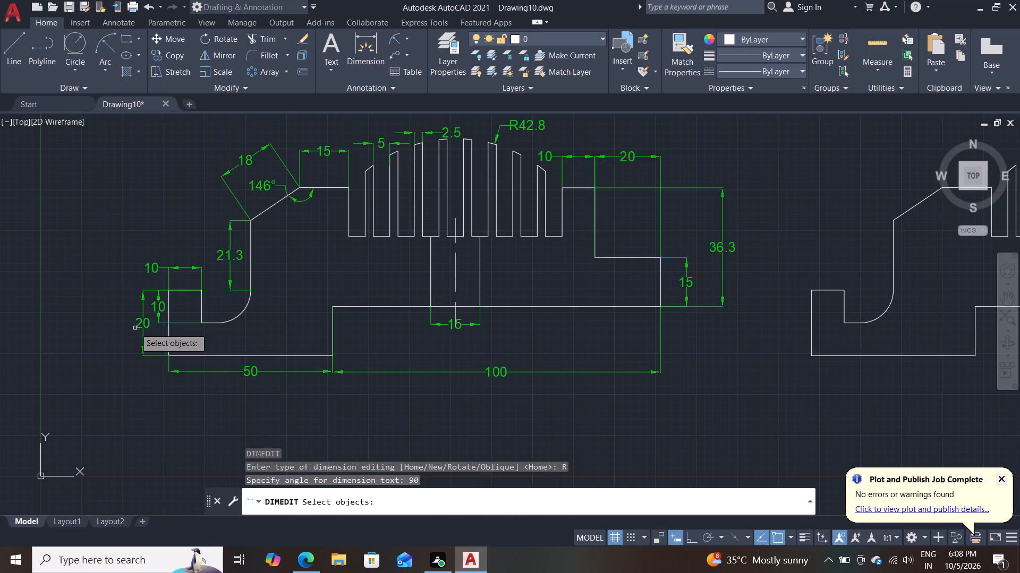
pyautogui.click(135, 328)
pyautogui.click(155, 310)
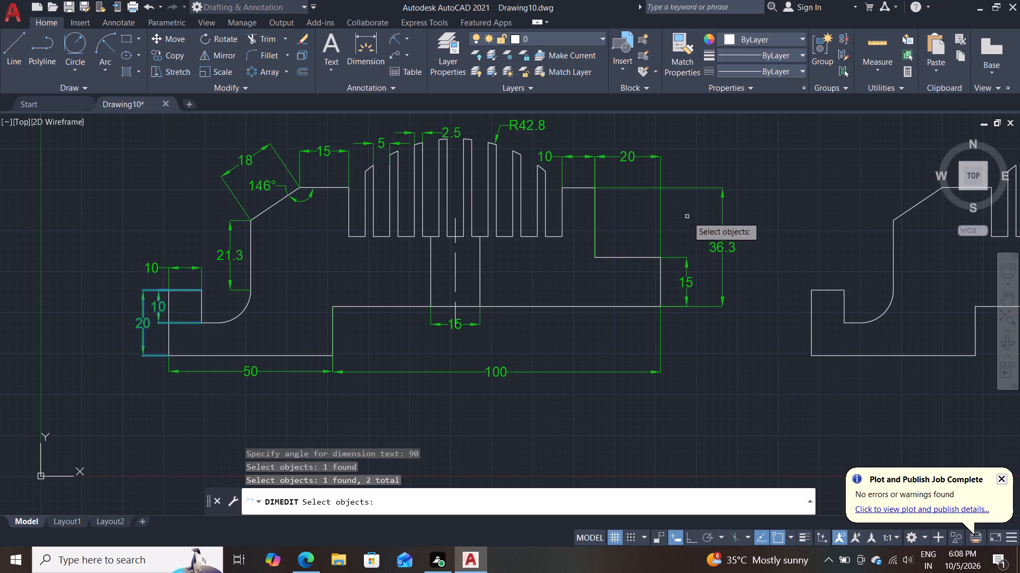
pyautogui.click(686, 277)
pyautogui.click(720, 255)
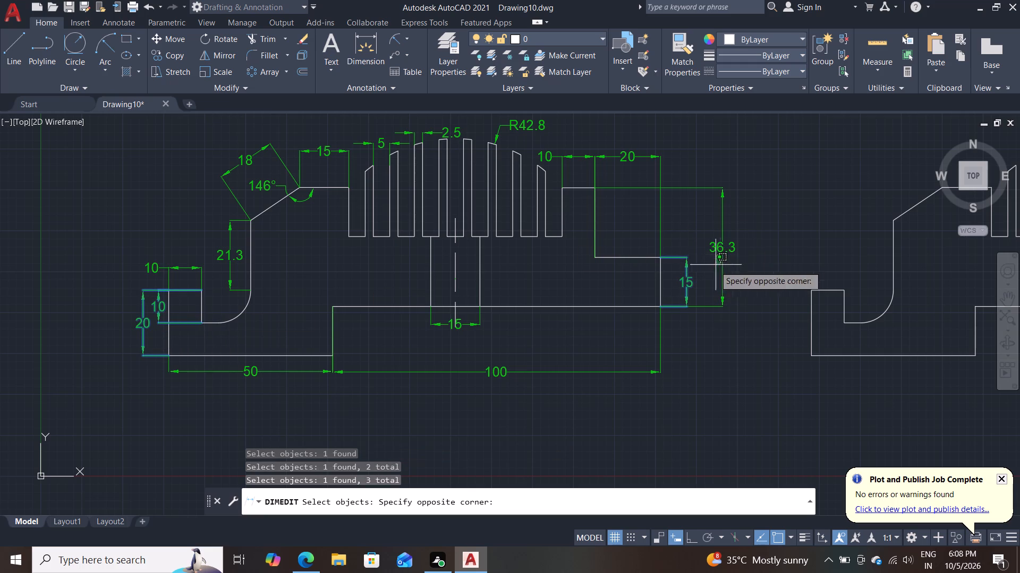
pyautogui.click(685, 286)
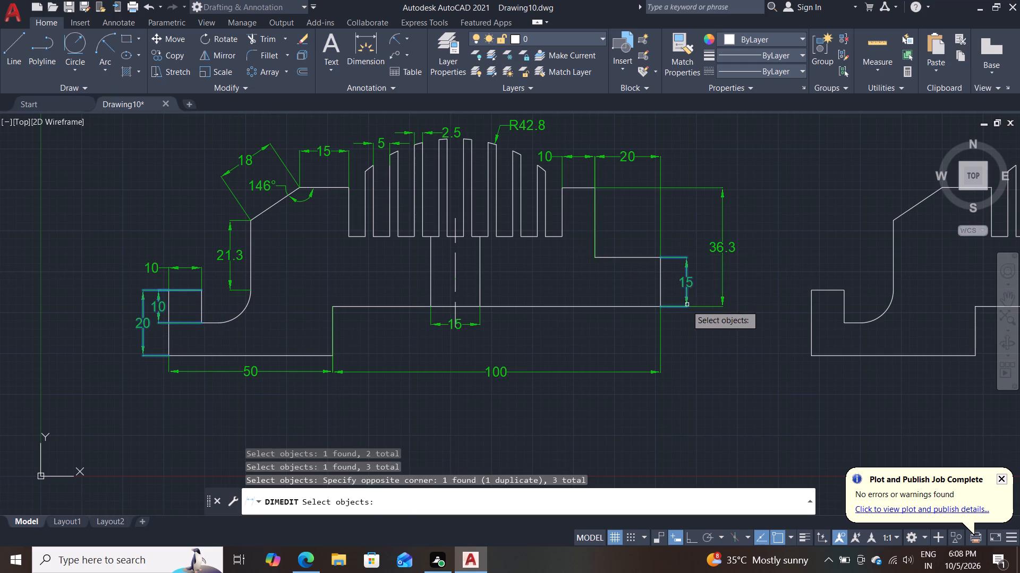
pyautogui.press('Return')
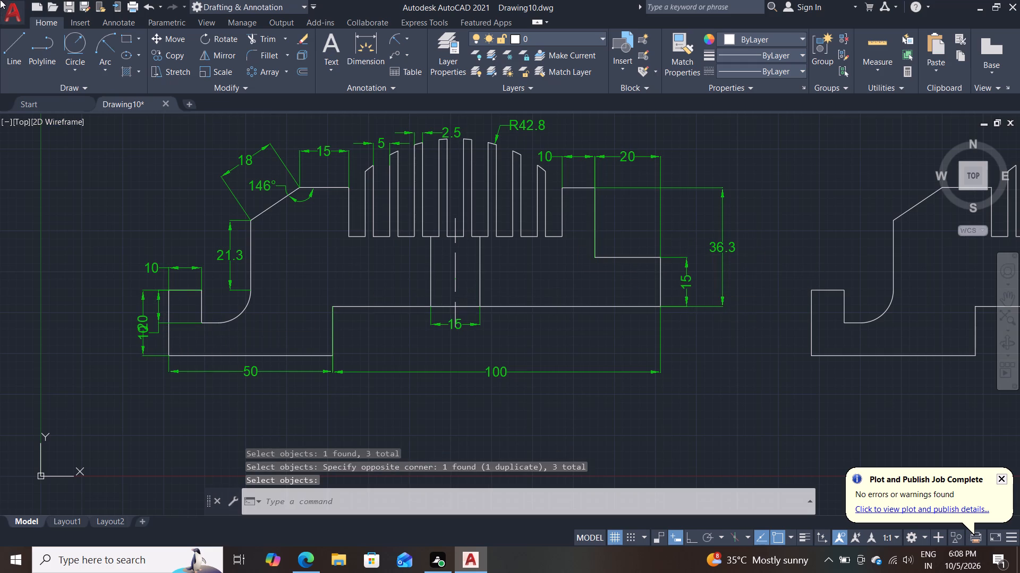
# Save the drawing as 05-10-08 in the Documents folder, in AutoCAD 2018 Drawing format.
pyautogui.click(10, 5)
pyautogui.click(61, 177)
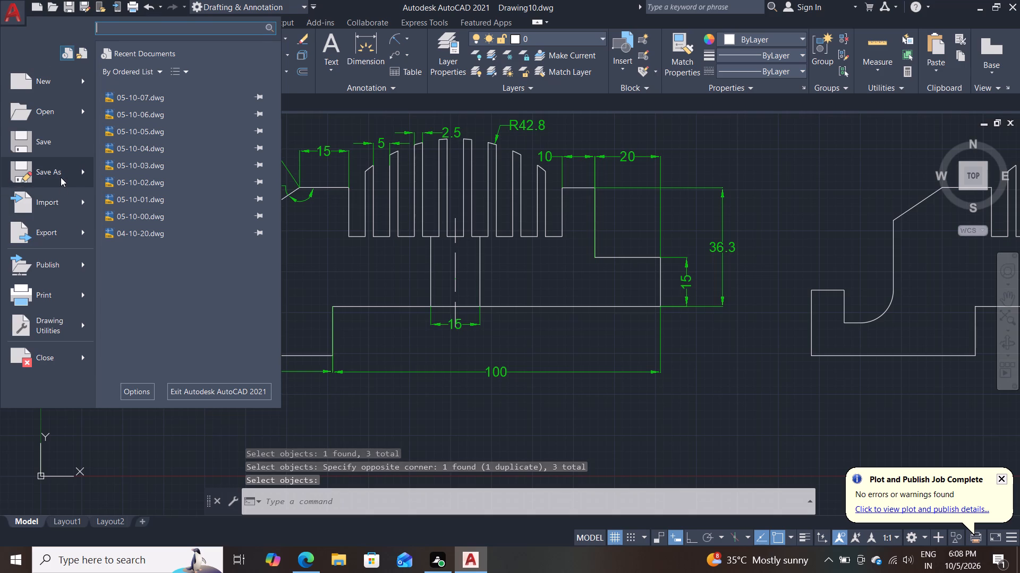
pyautogui.write('04')
pyautogui.press('BackSpace')
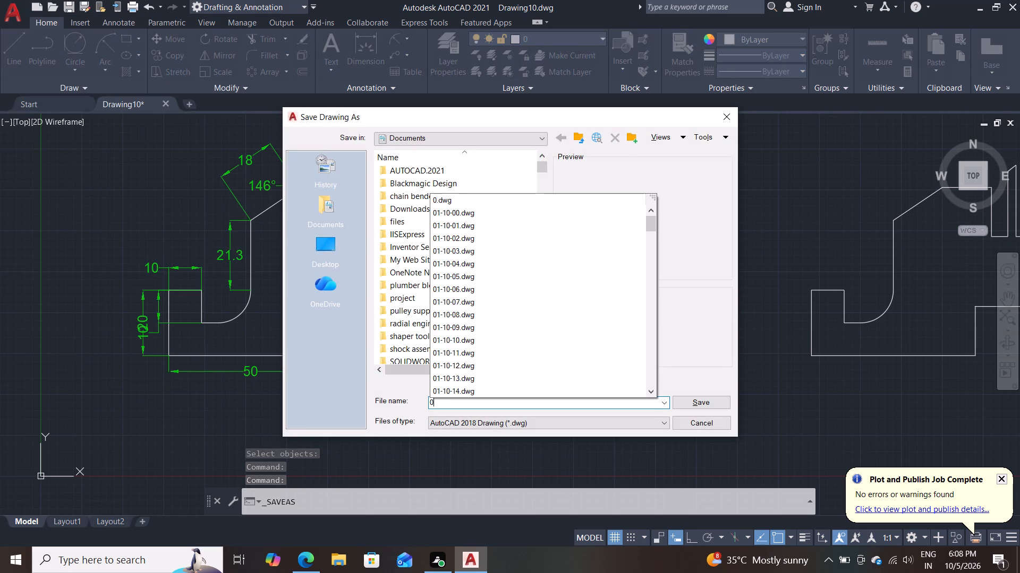
pyautogui.write('5-')
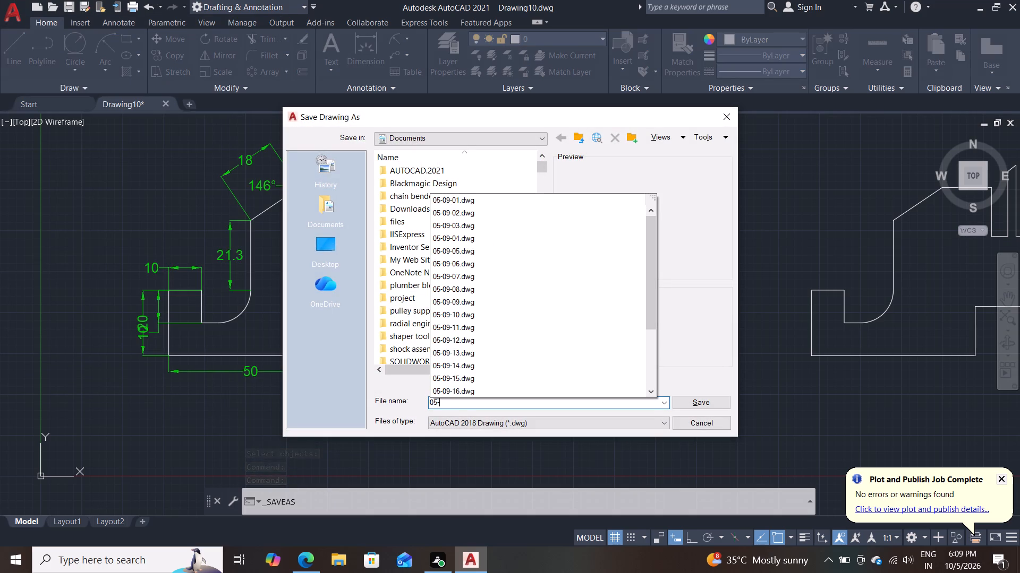
pyautogui.write('10')
pyautogui.write('-0')
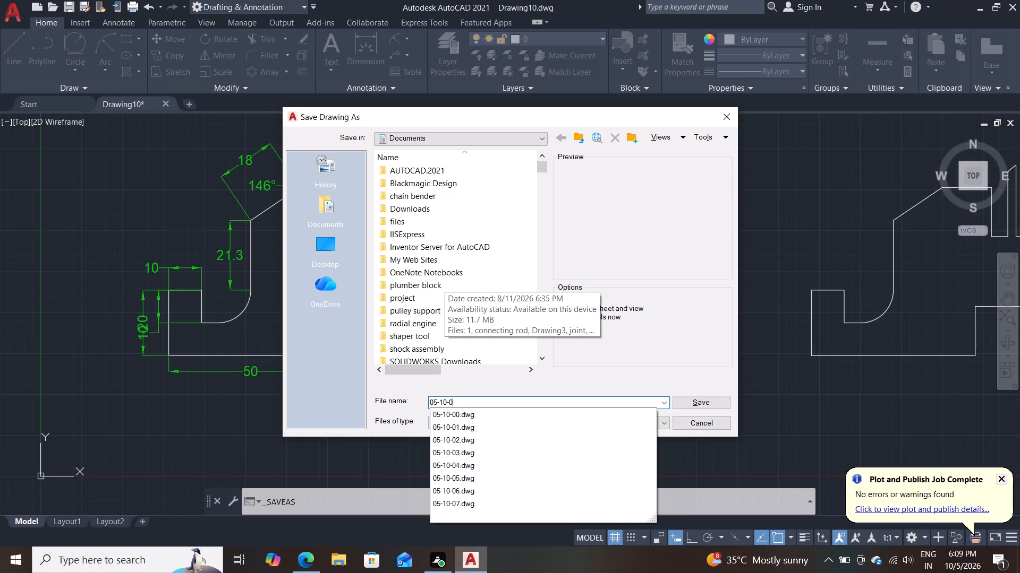
pyautogui.press('8')
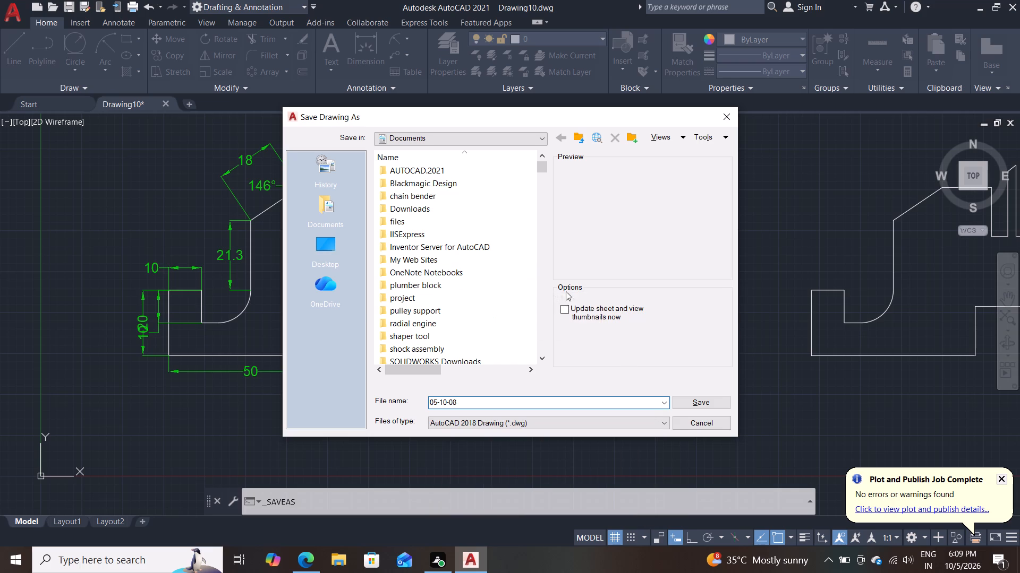
pyautogui.click(712, 399)
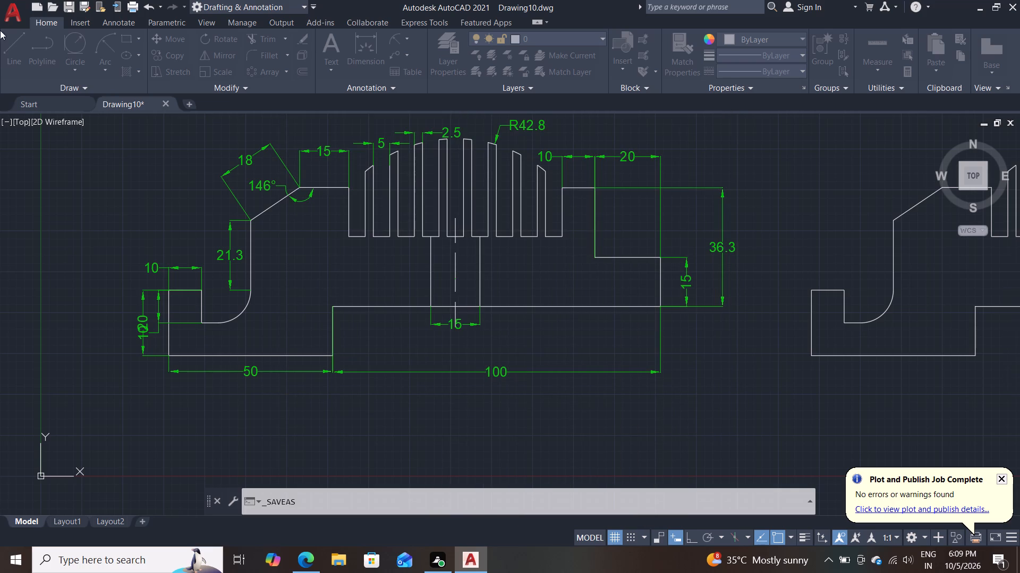
# Export the current display as 05-10-08.pdf to the Documents folder.
pyautogui.click(2, 5)
pyautogui.click(50, 233)
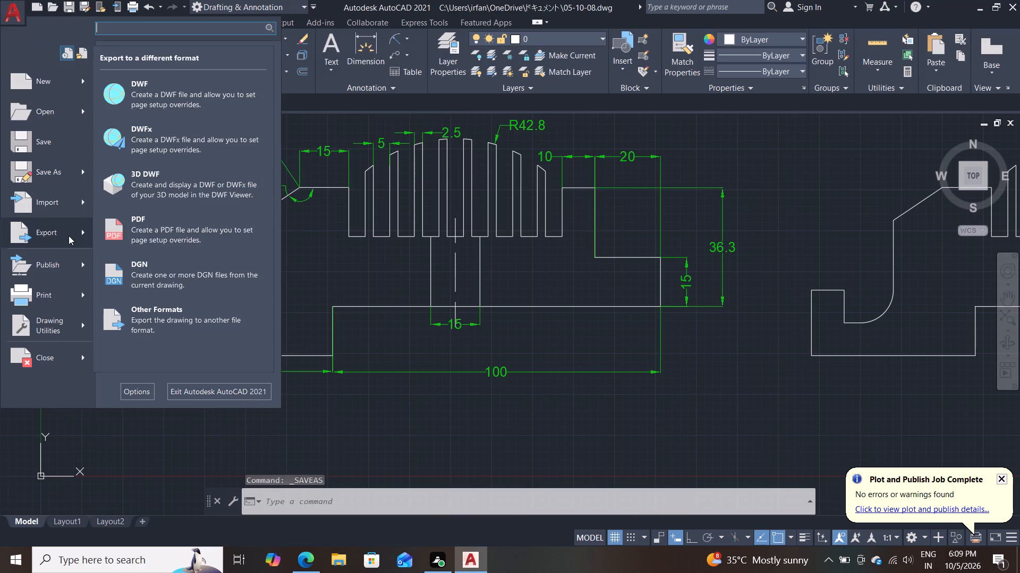
pyautogui.click(183, 242)
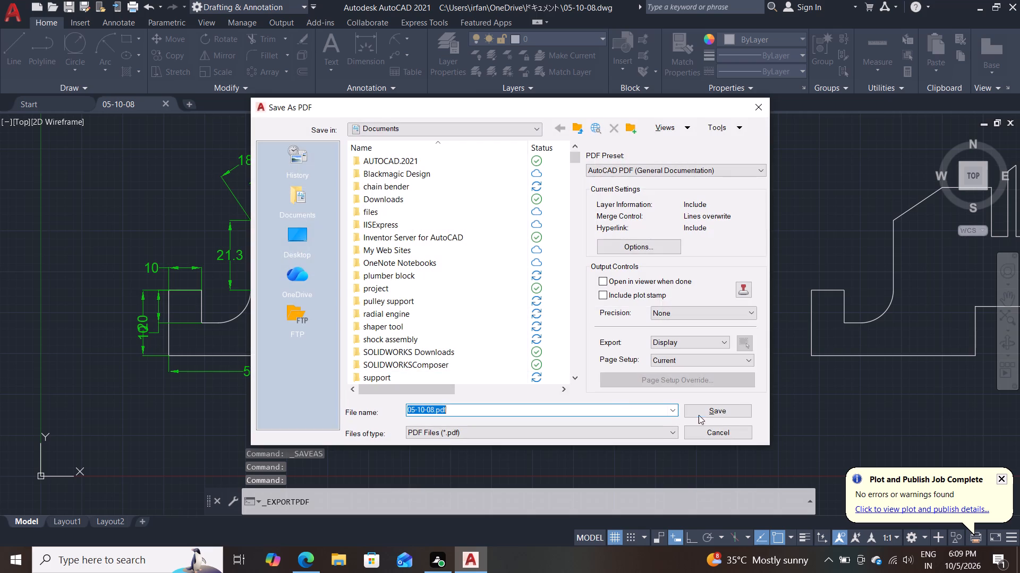
pyautogui.click(717, 416)
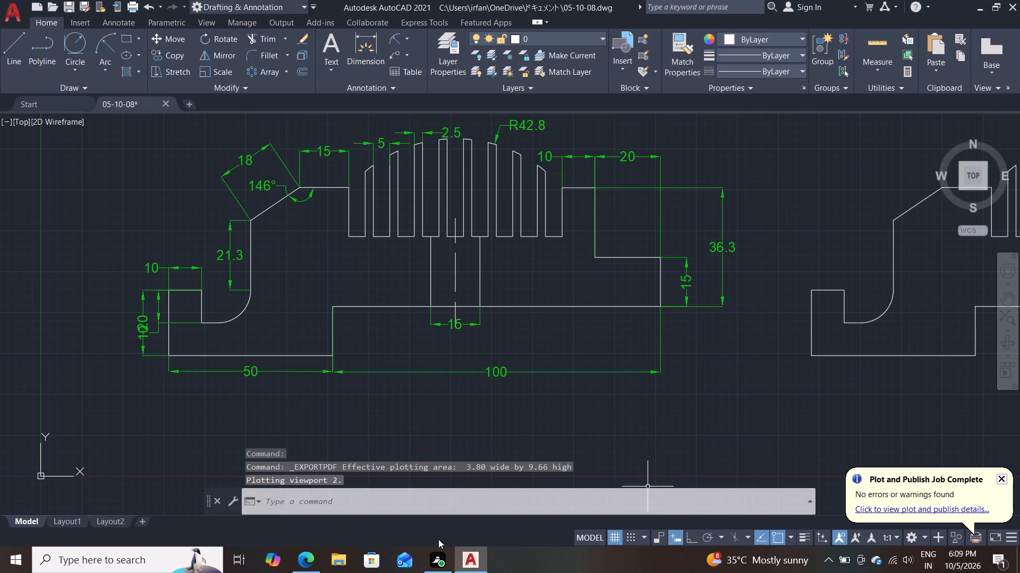